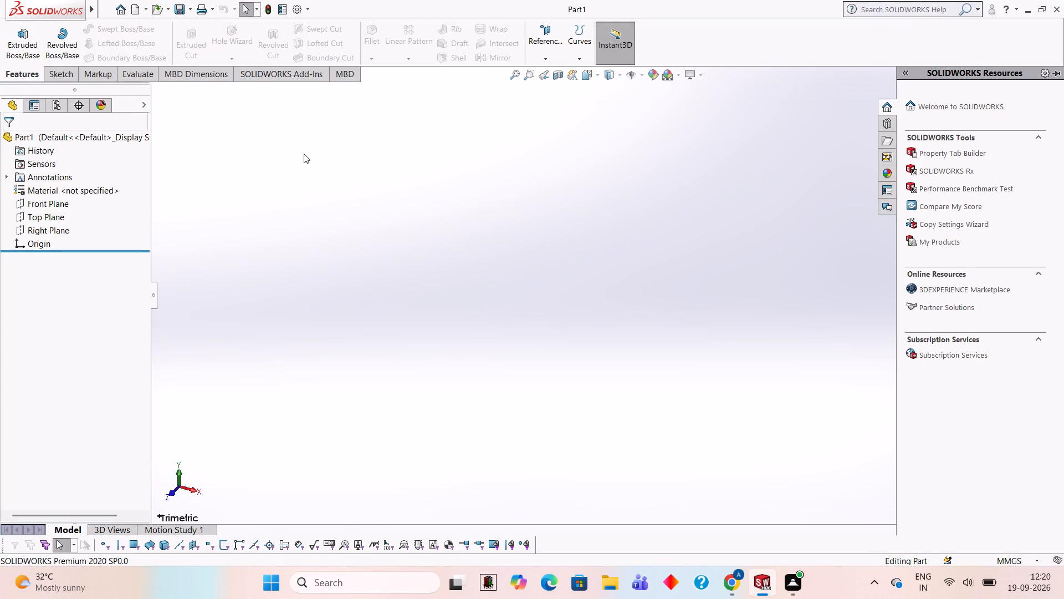
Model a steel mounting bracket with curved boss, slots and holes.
Start a sketch on the Front Plane and draw a 140 mm horizontal base line from the origin along positive X.
{"action": "left_click", "coordinate": [58, 199]}
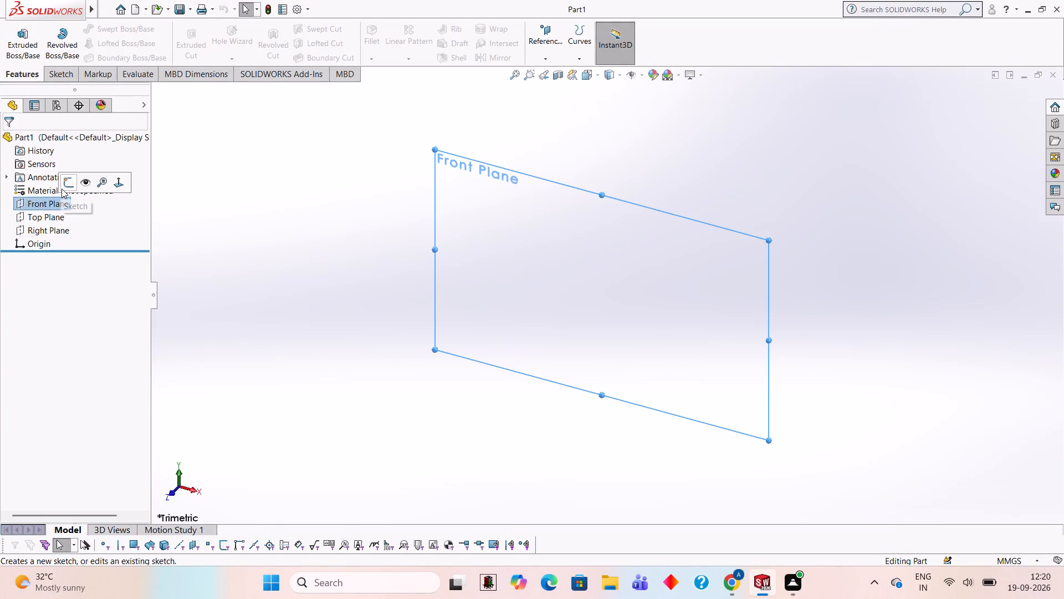
{"action": "left_click", "coordinate": [66, 181]}
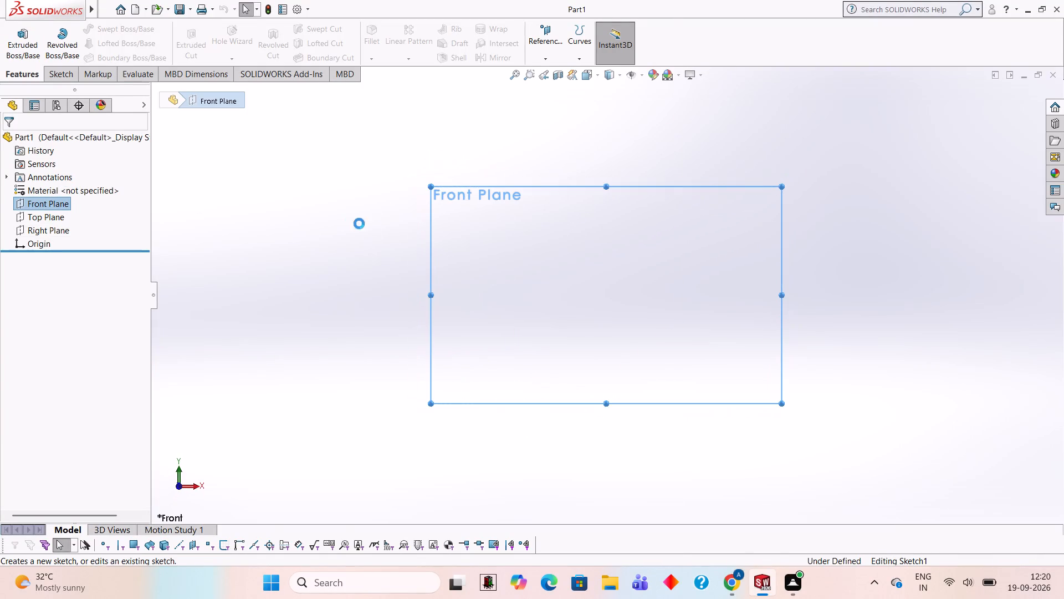
{"action": "left_click", "coordinate": [480, 263]}
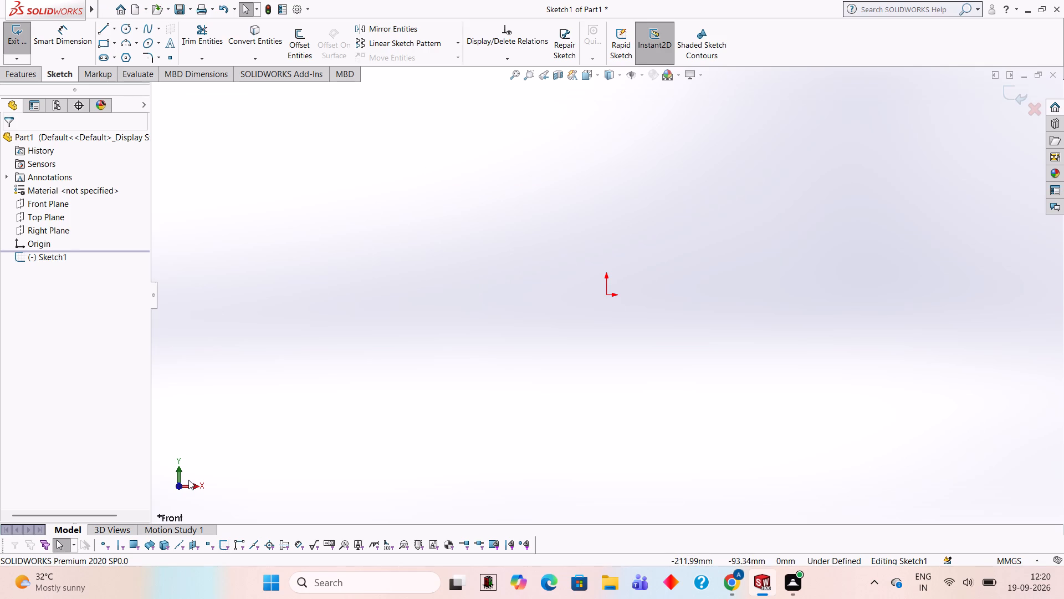
{"action": "left_click", "coordinate": [106, 24]}
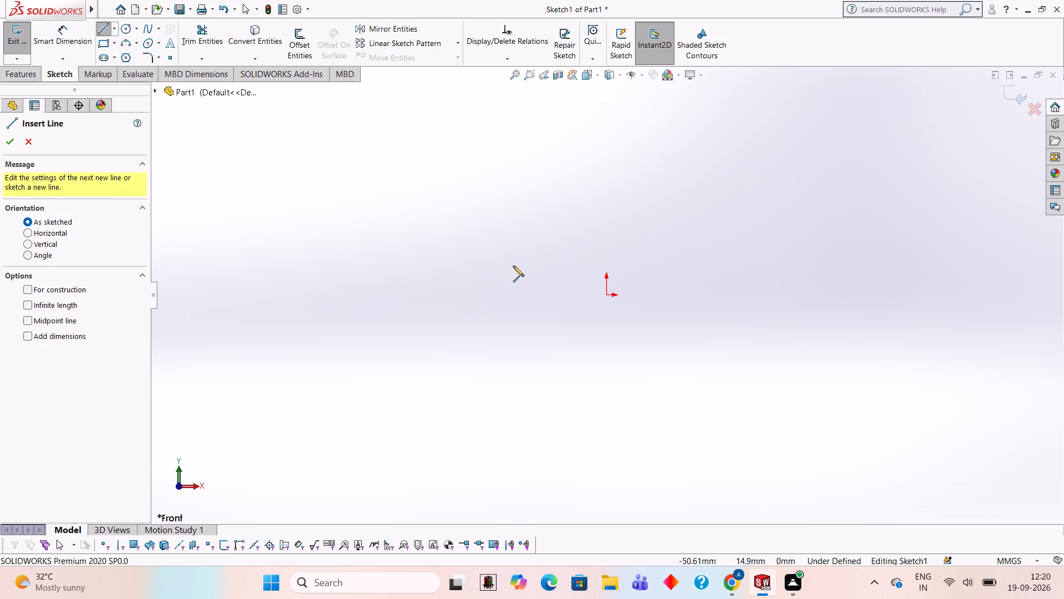
{"action": "left_click", "coordinate": [607, 294]}
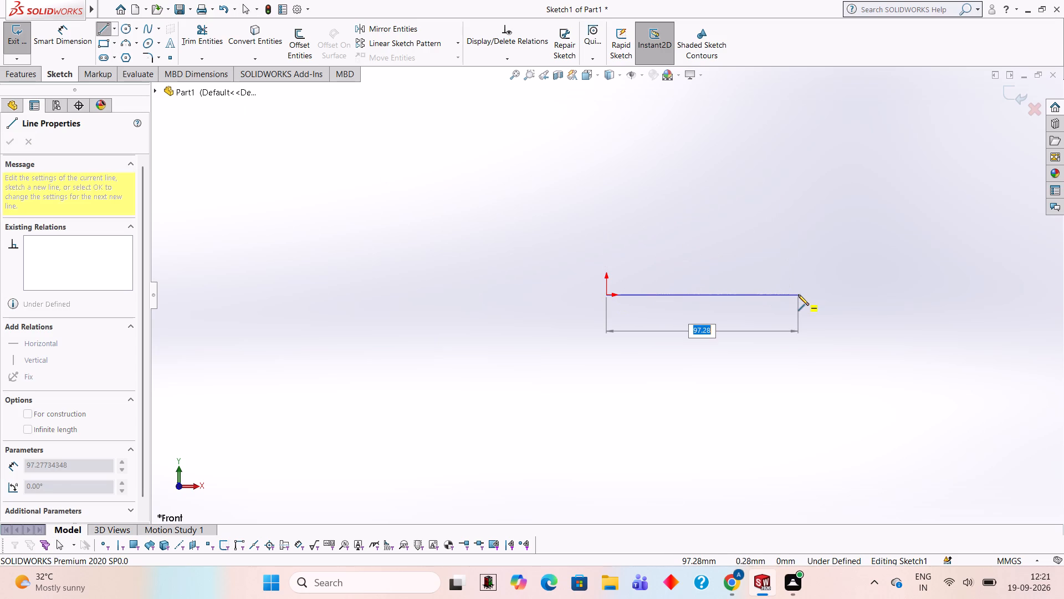
{"action": "type", "text": "140"}
{"action": "key", "text": "Return"}
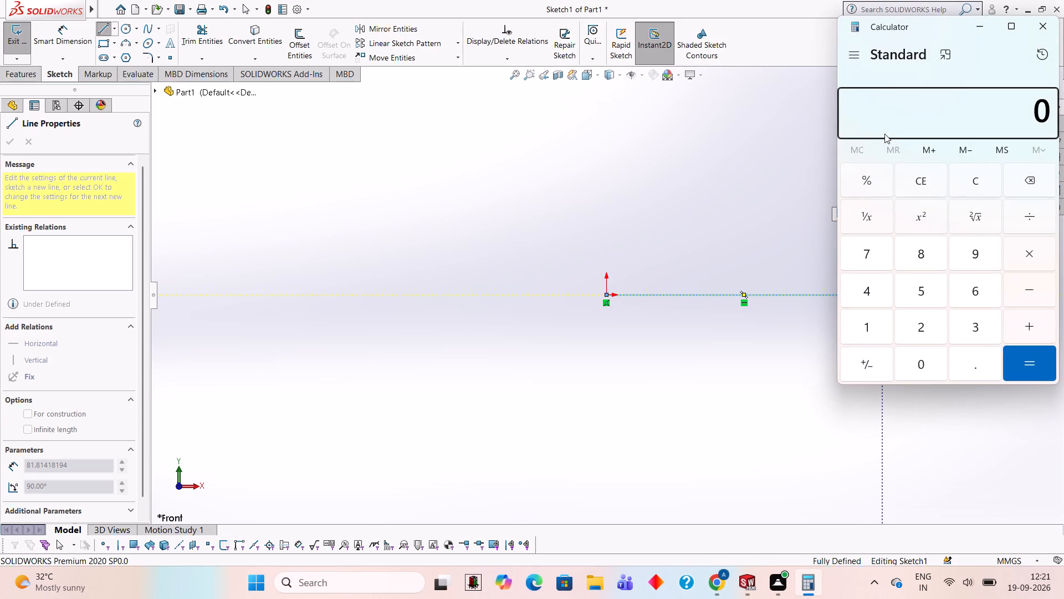
Calculate 100 − 25 in the Calculator app and close it.
{"action": "type", "text": "100"}
{"action": "type", "text": "-25"}
{"action": "key", "text": "Return"}
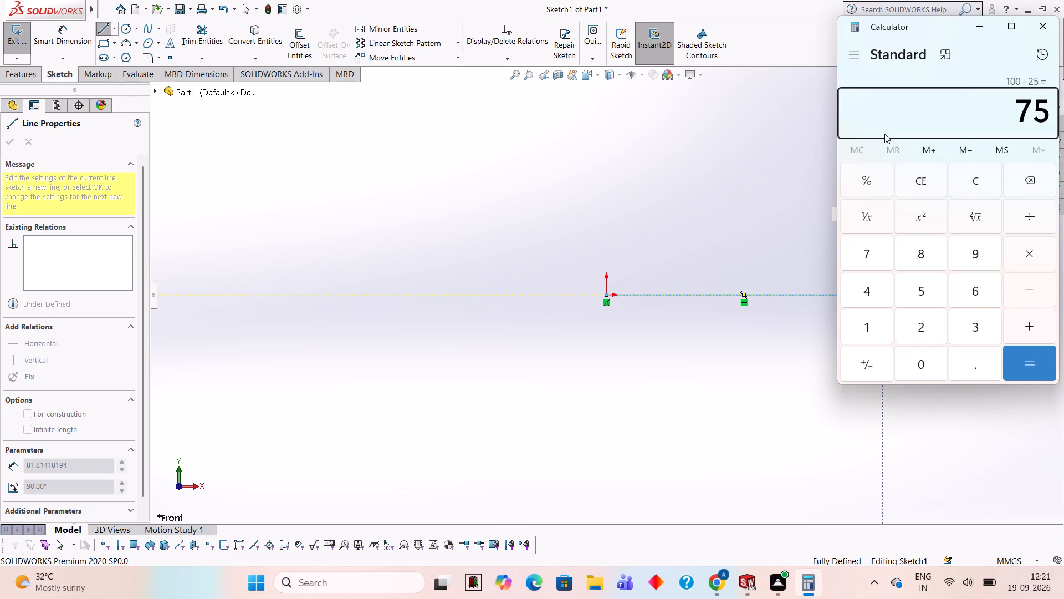
{"action": "left_click", "coordinate": [1037, 31]}
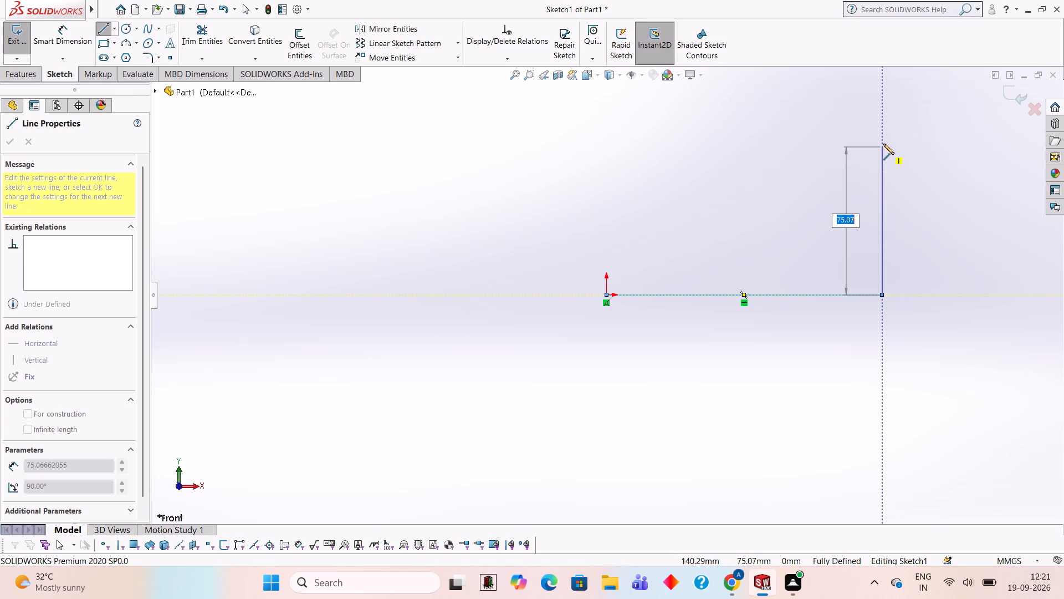
Draw 70 mm vertical lines upward from both ends of the base line.
{"action": "type", "text": "70"}
{"action": "key", "text": "Return"}
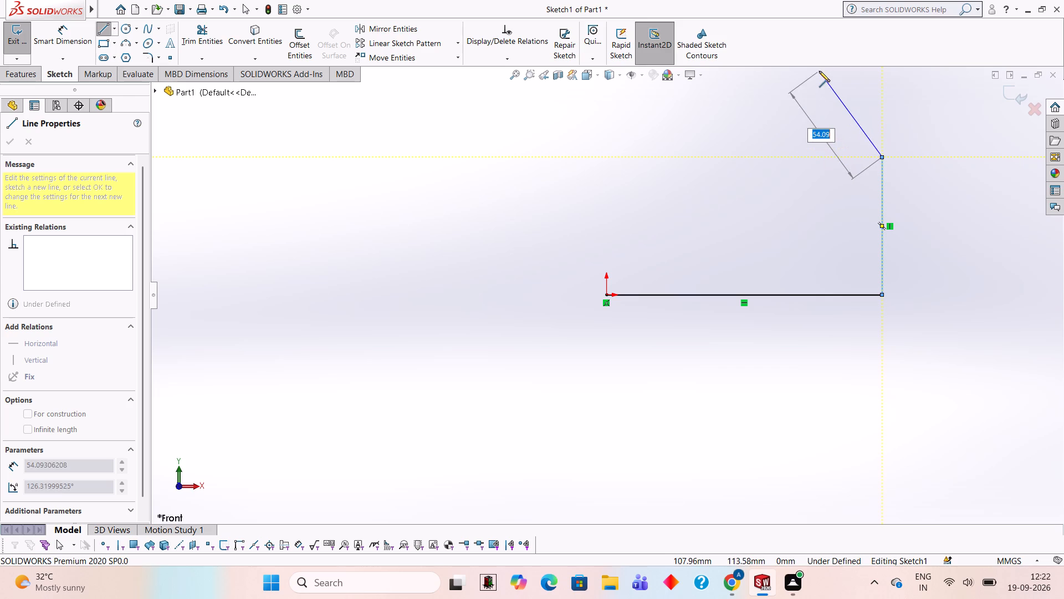
{"action": "key", "text": "Escape"}
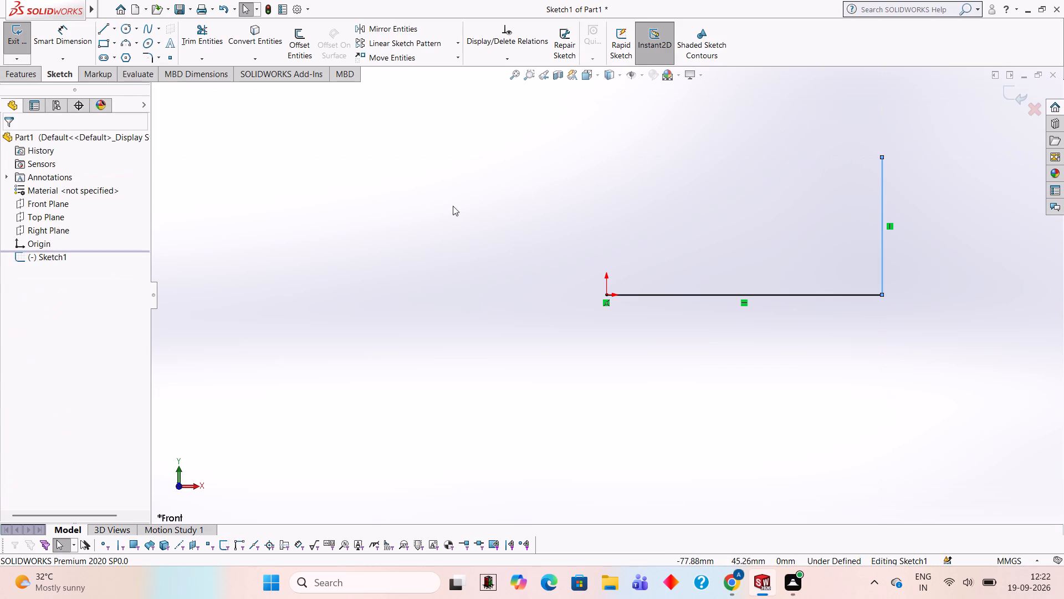
{"action": "left_click", "coordinate": [104, 34]}
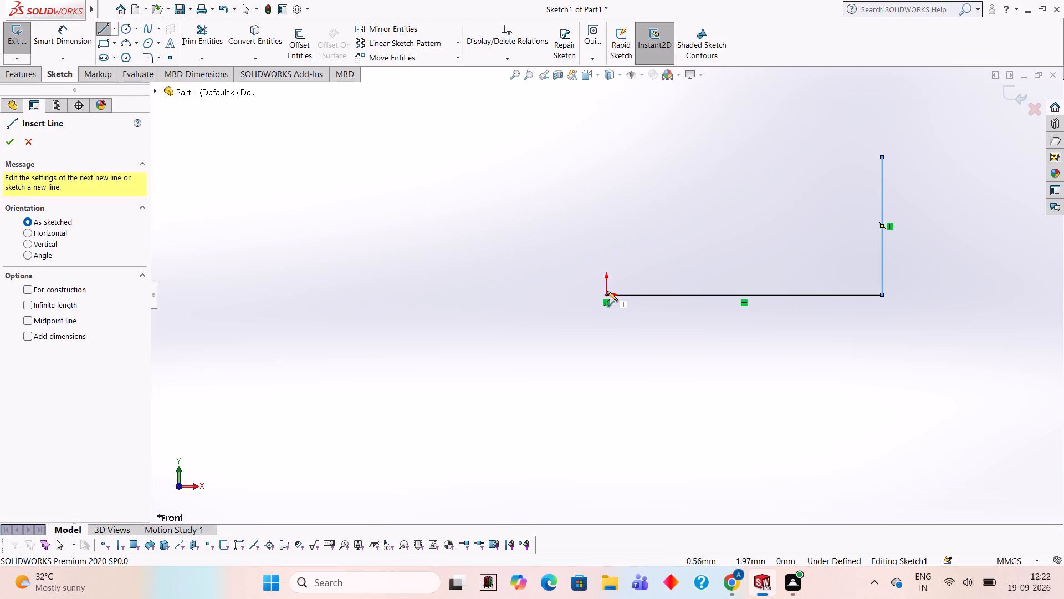
{"action": "left_click", "coordinate": [607, 294]}
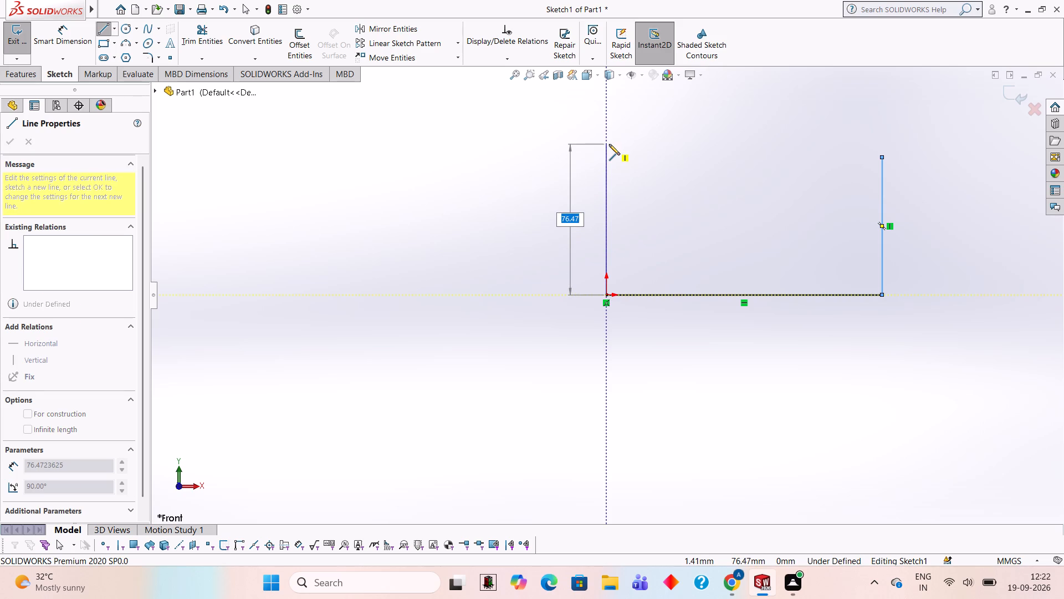
{"action": "type", "text": "70"}
{"action": "key", "text": "Return"}
{"action": "key", "text": "Escape"}
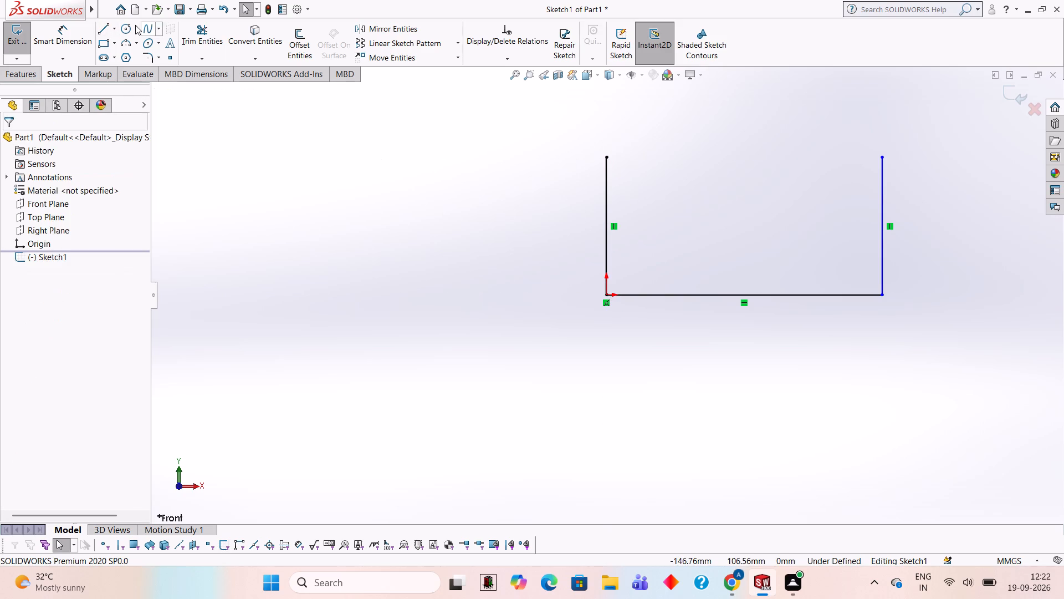
Draw a 25 mm line along the base from the origin, continuing with a 70 mm vertical line upward from its end.
{"action": "left_click", "coordinate": [106, 33]}
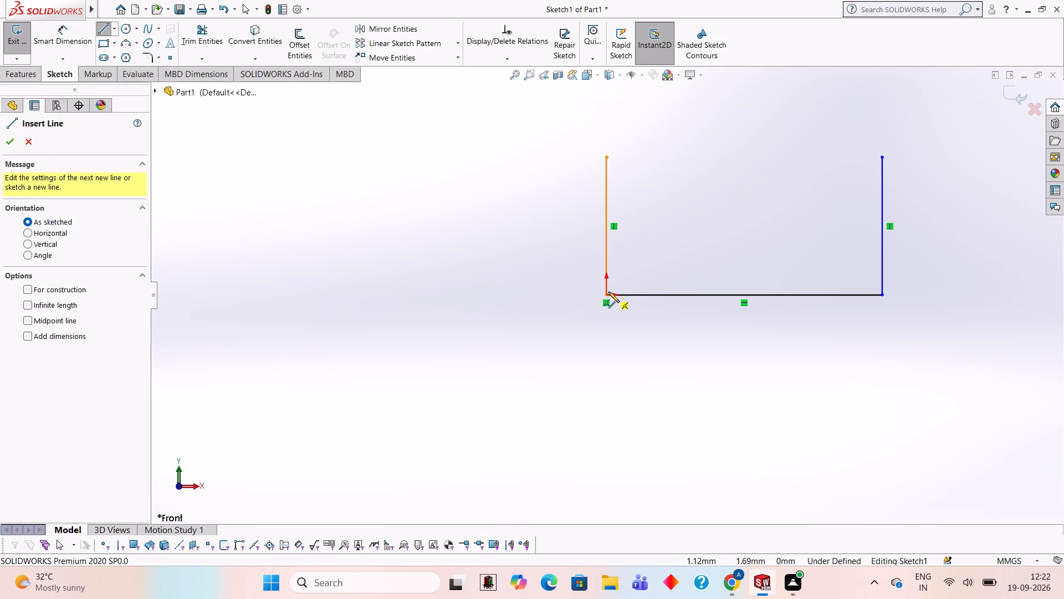
{"action": "left_click", "coordinate": [606, 293]}
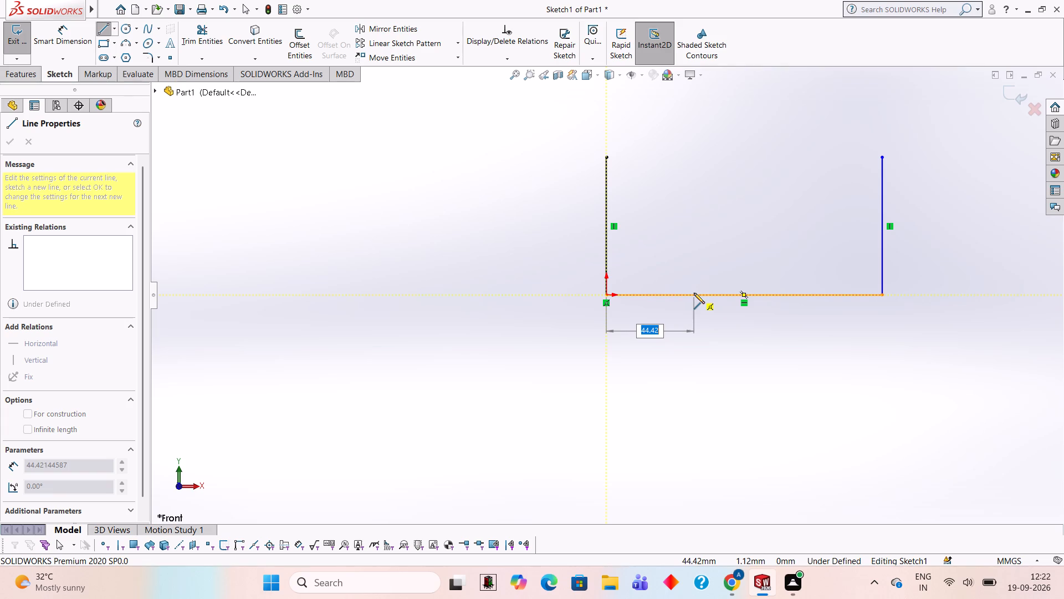
{"action": "type", "text": "25"}
{"action": "key", "text": "Return"}
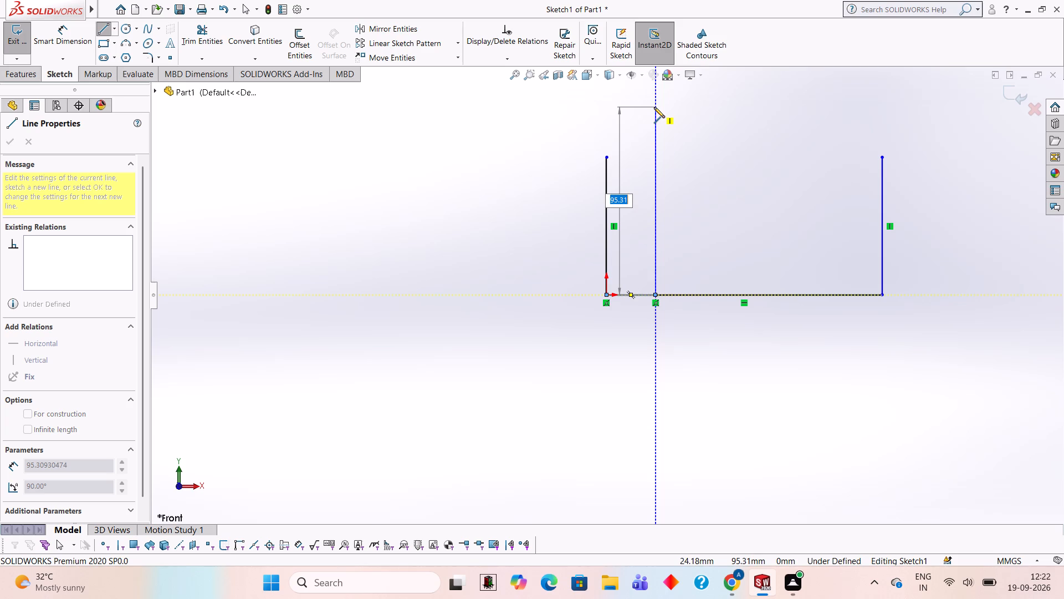
{"action": "type", "text": "70"}
{"action": "key", "text": "Return"}
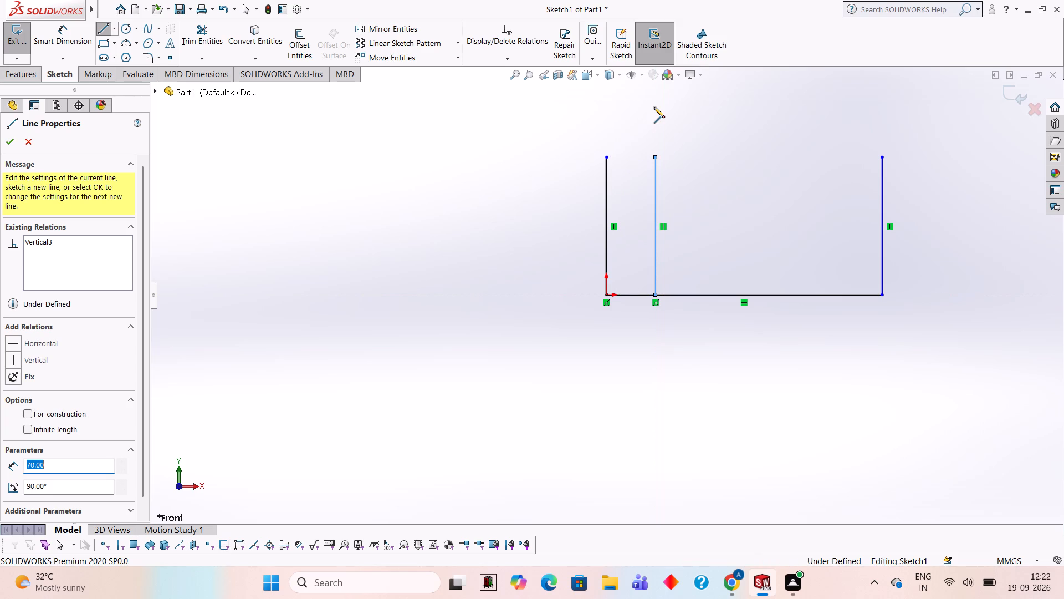
{"action": "key", "text": "Escape"}
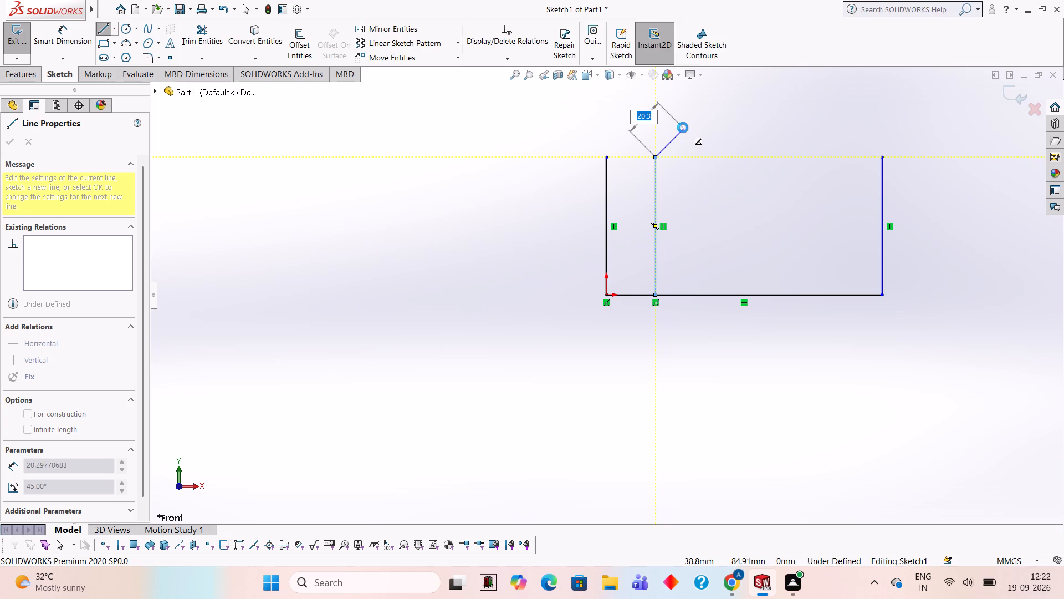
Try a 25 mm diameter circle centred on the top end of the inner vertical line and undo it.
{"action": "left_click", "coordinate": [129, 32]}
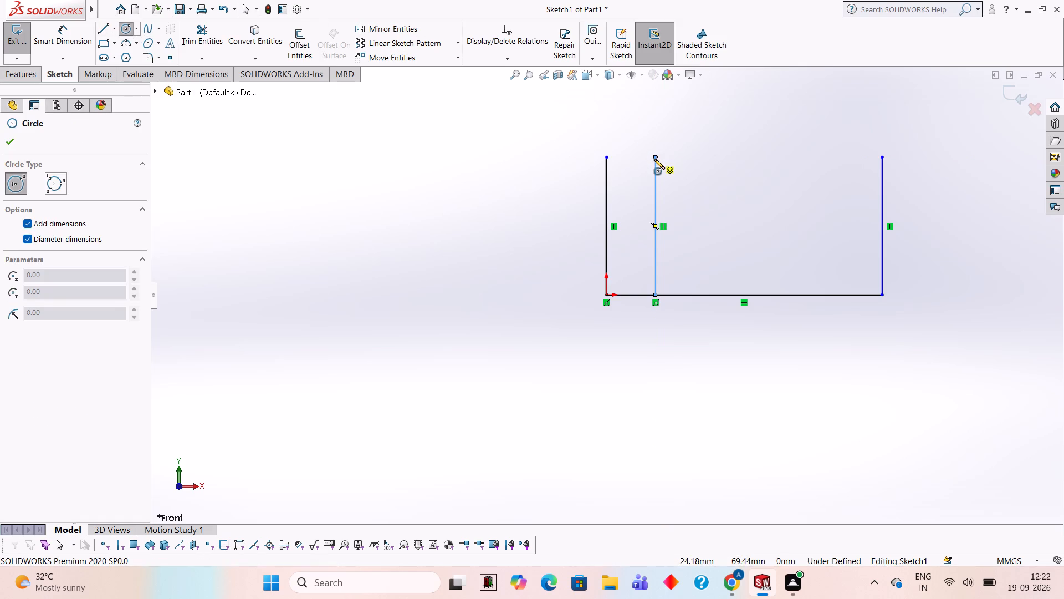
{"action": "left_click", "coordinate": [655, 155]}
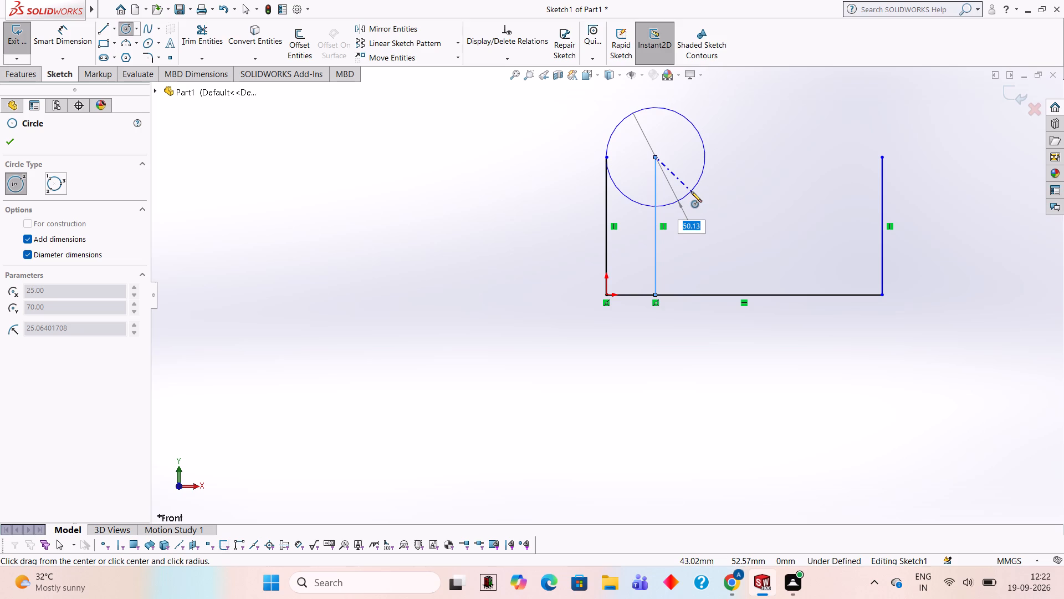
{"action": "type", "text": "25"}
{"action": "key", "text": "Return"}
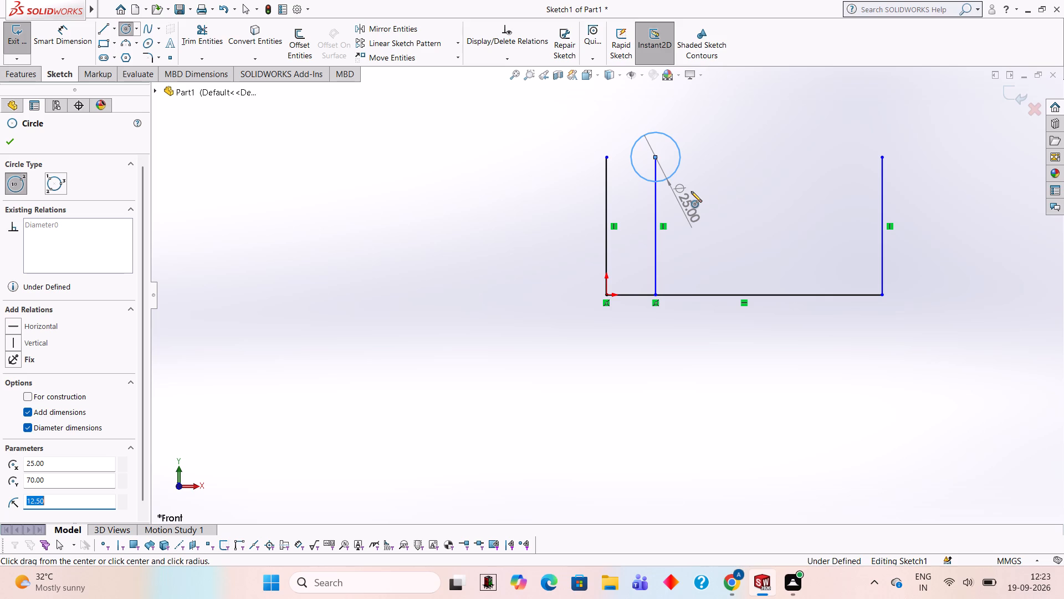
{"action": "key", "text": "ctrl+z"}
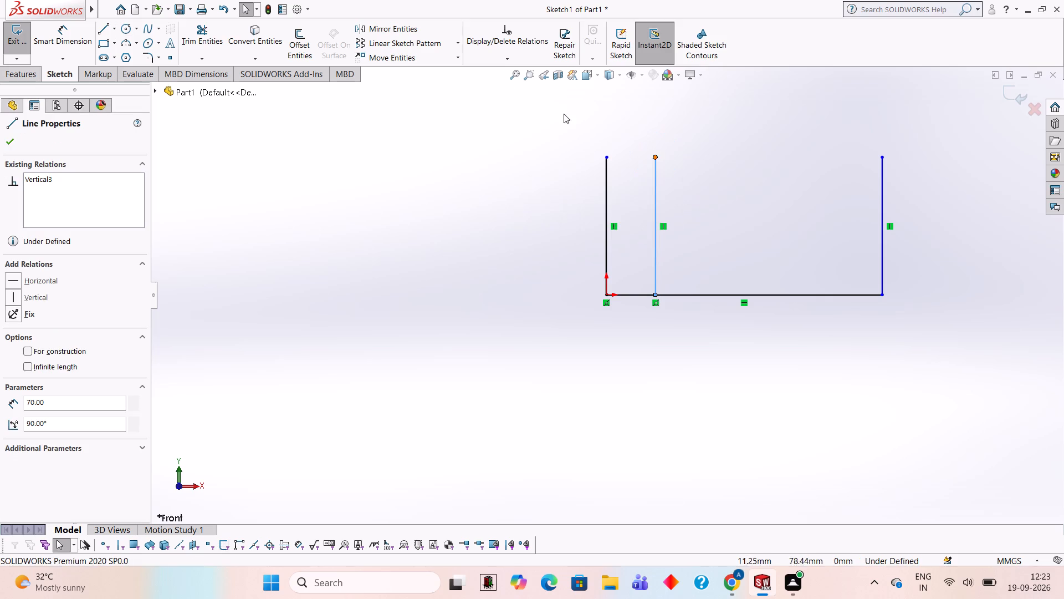
Draw a 50 mm diameter circle centred on the top end of the inner vertical line.
{"action": "left_click", "coordinate": [126, 29]}
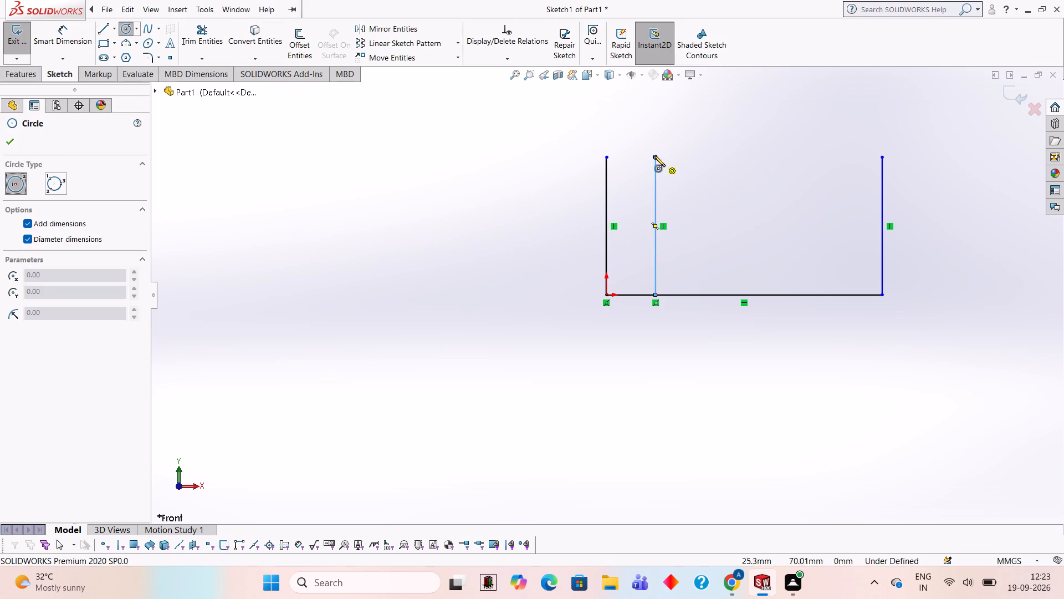
{"action": "left_click", "coordinate": [654, 156]}
{"action": "type", "text": "50"}
{"action": "key", "text": "Return"}
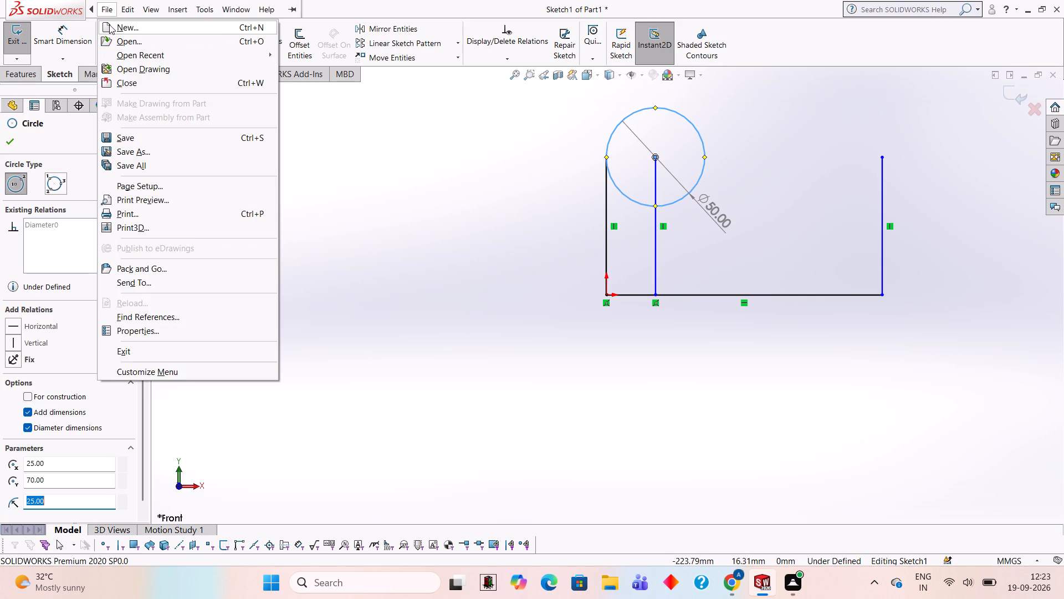
{"action": "left_click", "coordinate": [302, 137]}
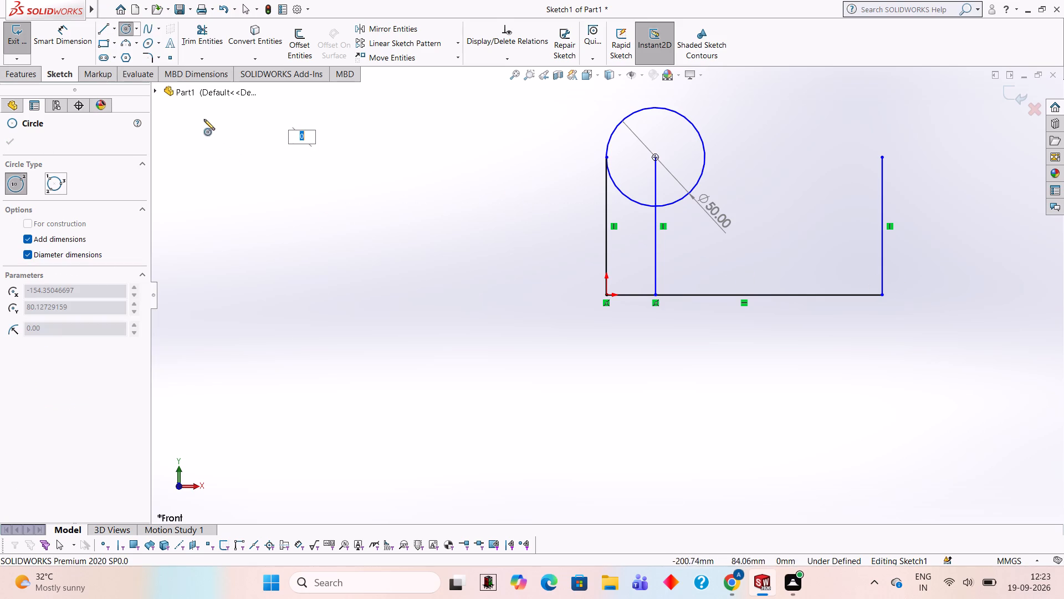
{"action": "key", "text": "Escape"}
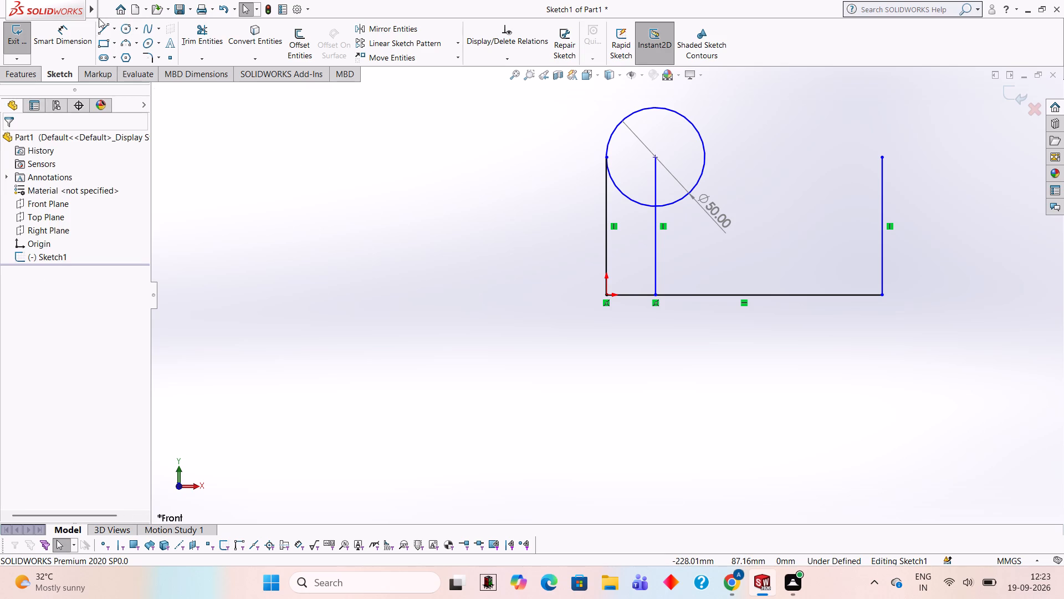
Draw a 25 mm line inward along the base from its far end, continuing with a 70 mm vertical line upward.
{"action": "left_click", "coordinate": [106, 27]}
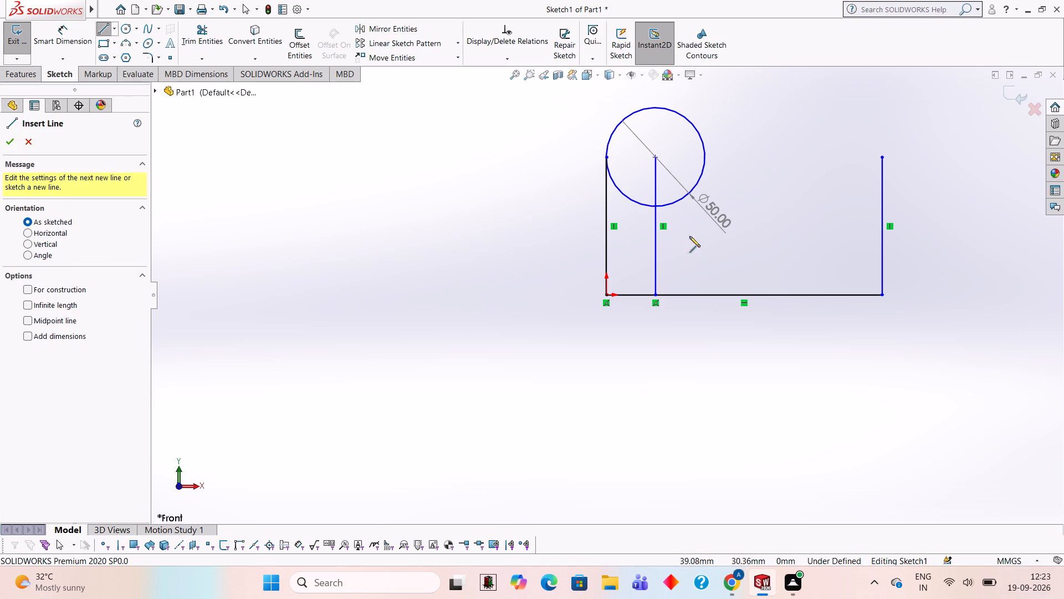
{"action": "left_click", "coordinate": [882, 295]}
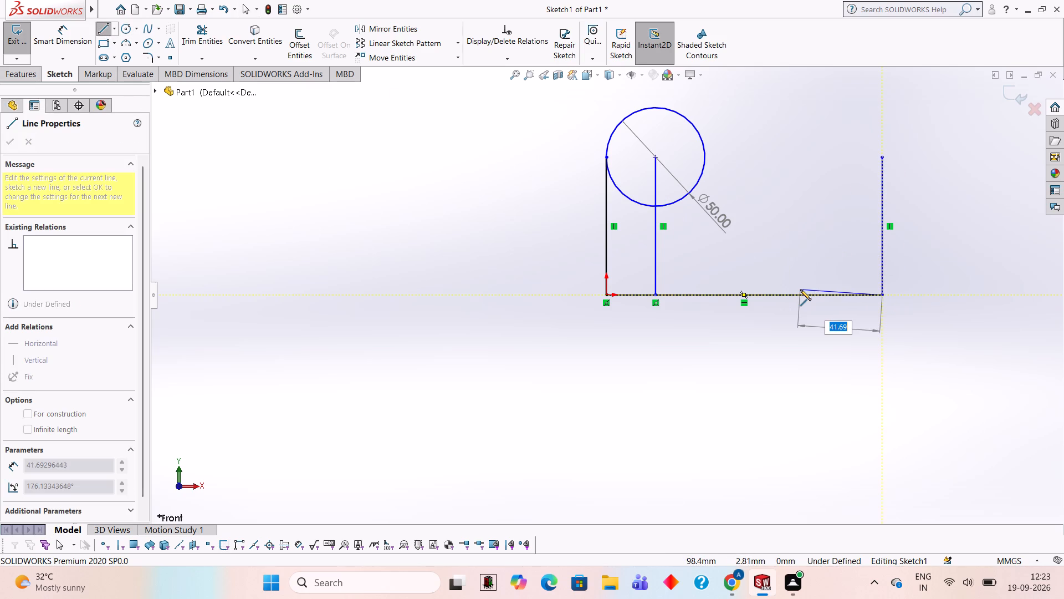
{"action": "type", "text": "25"}
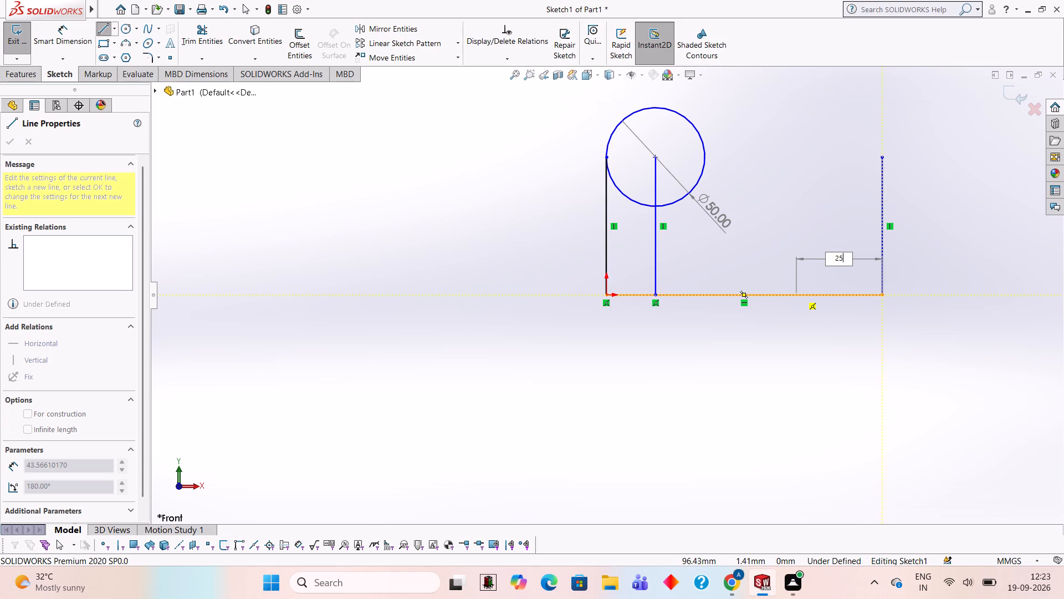
{"action": "key", "text": "Return"}
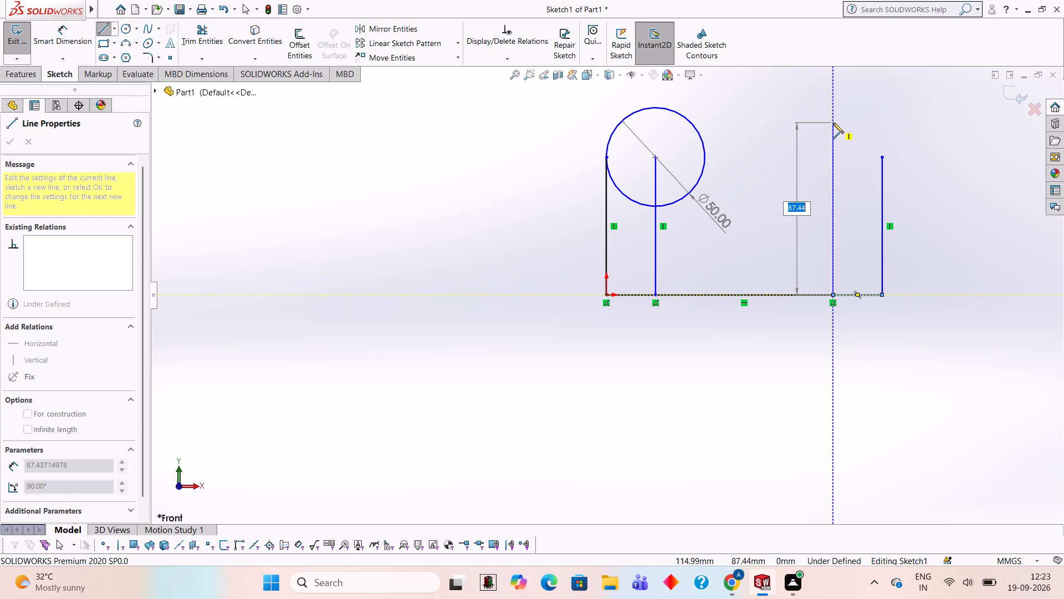
{"action": "type", "text": "70"}
{"action": "key", "text": "Return"}
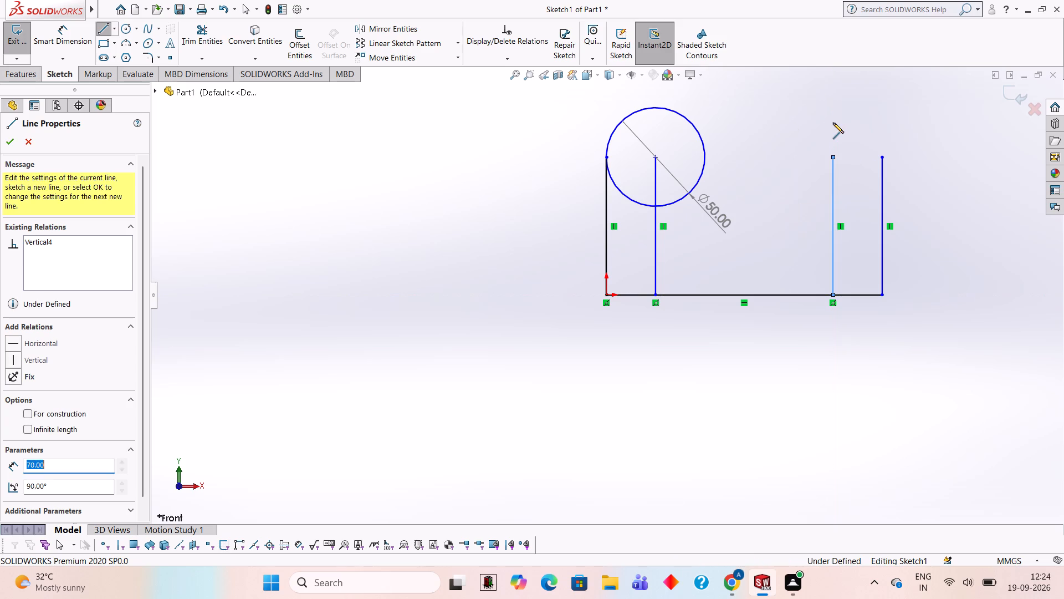
{"action": "key", "text": "Escape"}
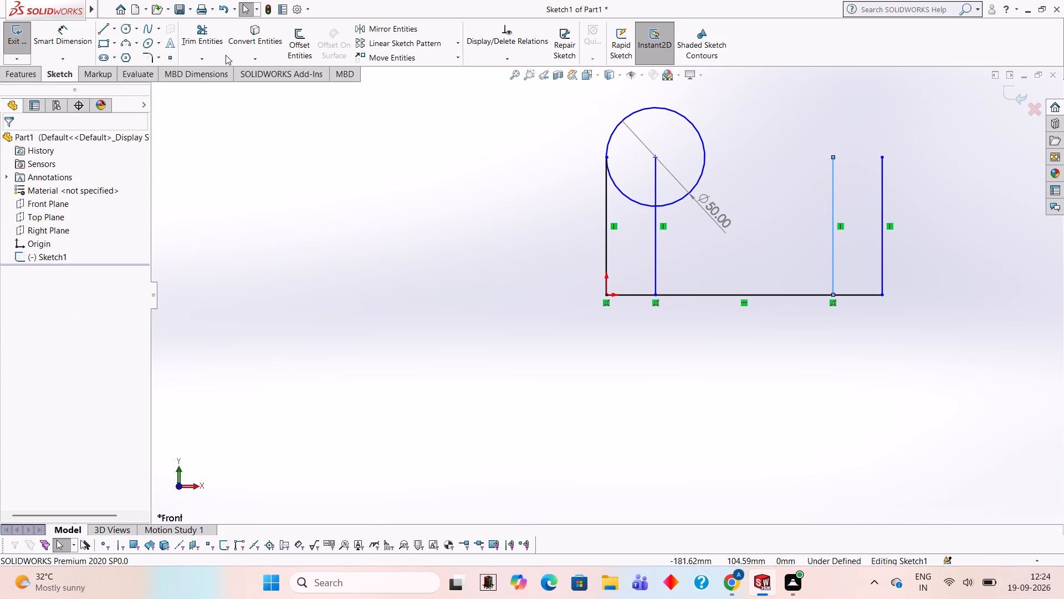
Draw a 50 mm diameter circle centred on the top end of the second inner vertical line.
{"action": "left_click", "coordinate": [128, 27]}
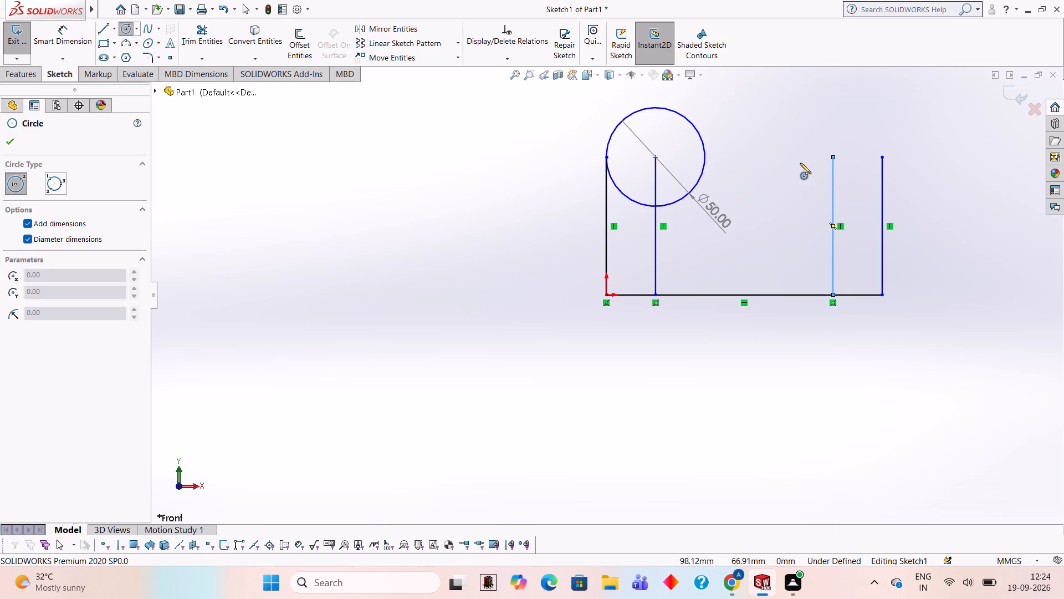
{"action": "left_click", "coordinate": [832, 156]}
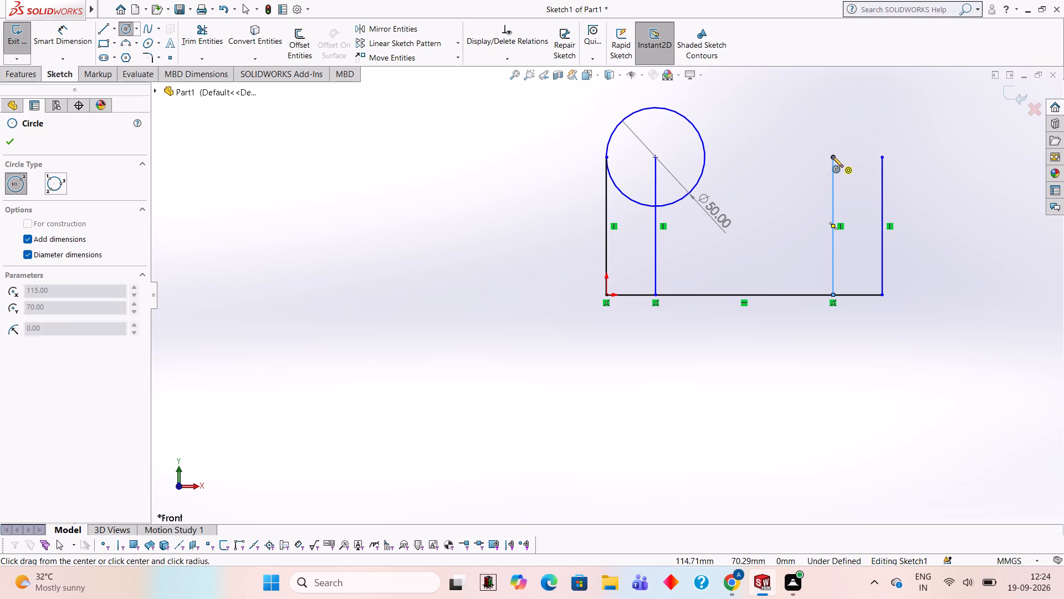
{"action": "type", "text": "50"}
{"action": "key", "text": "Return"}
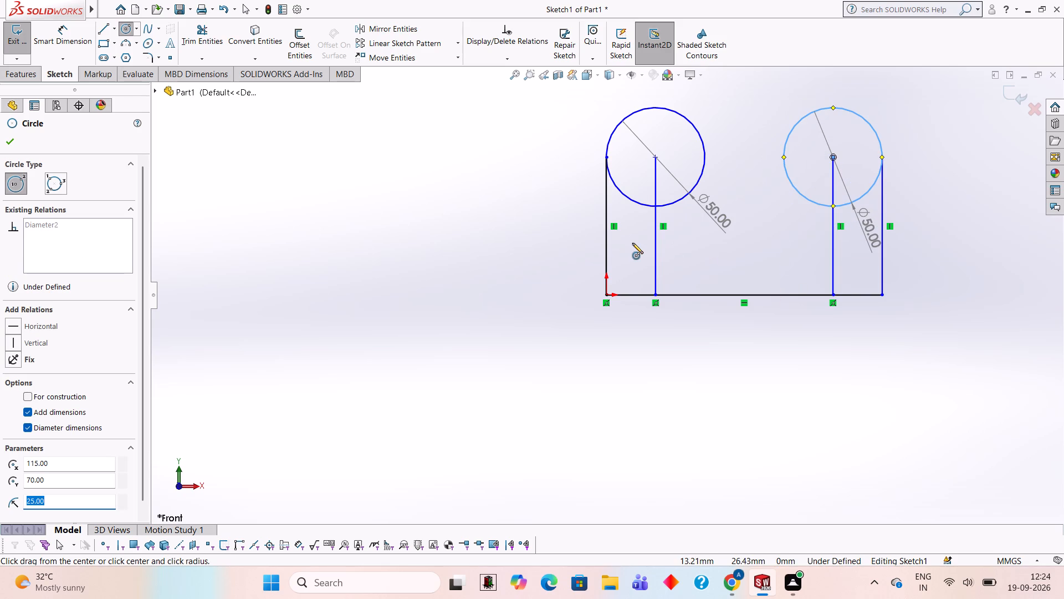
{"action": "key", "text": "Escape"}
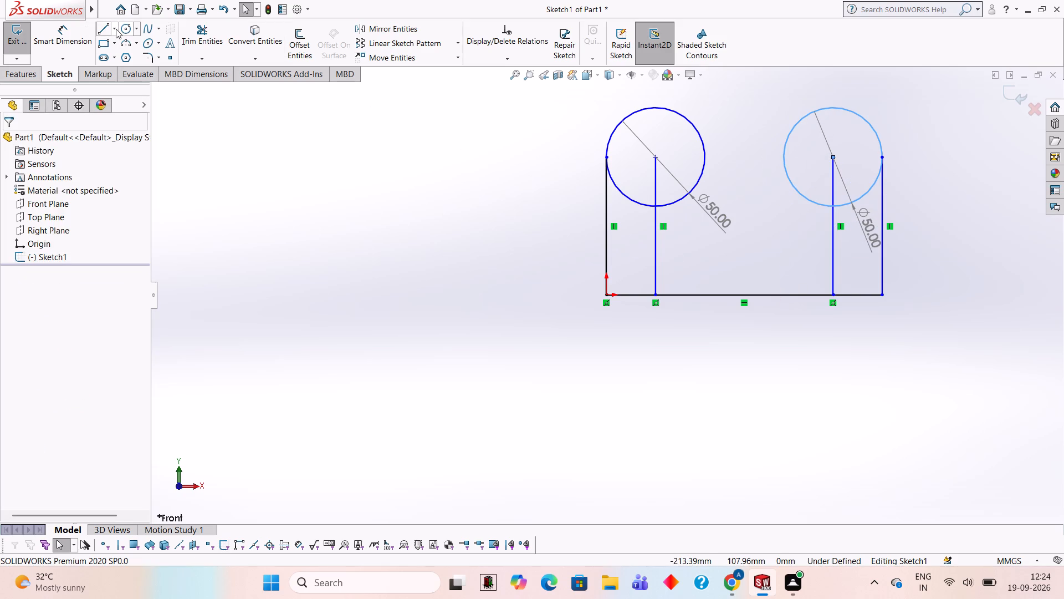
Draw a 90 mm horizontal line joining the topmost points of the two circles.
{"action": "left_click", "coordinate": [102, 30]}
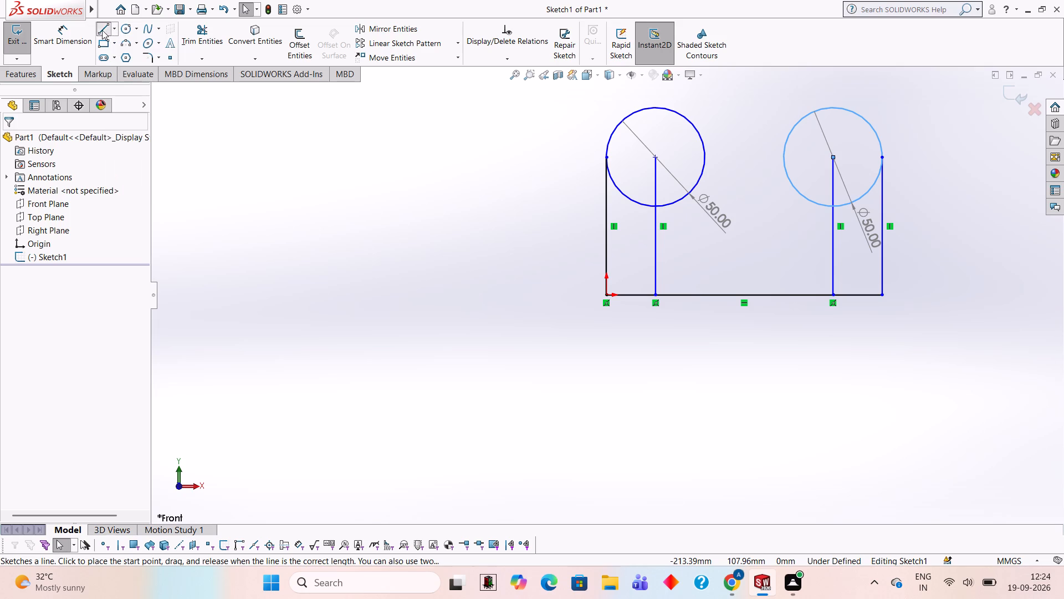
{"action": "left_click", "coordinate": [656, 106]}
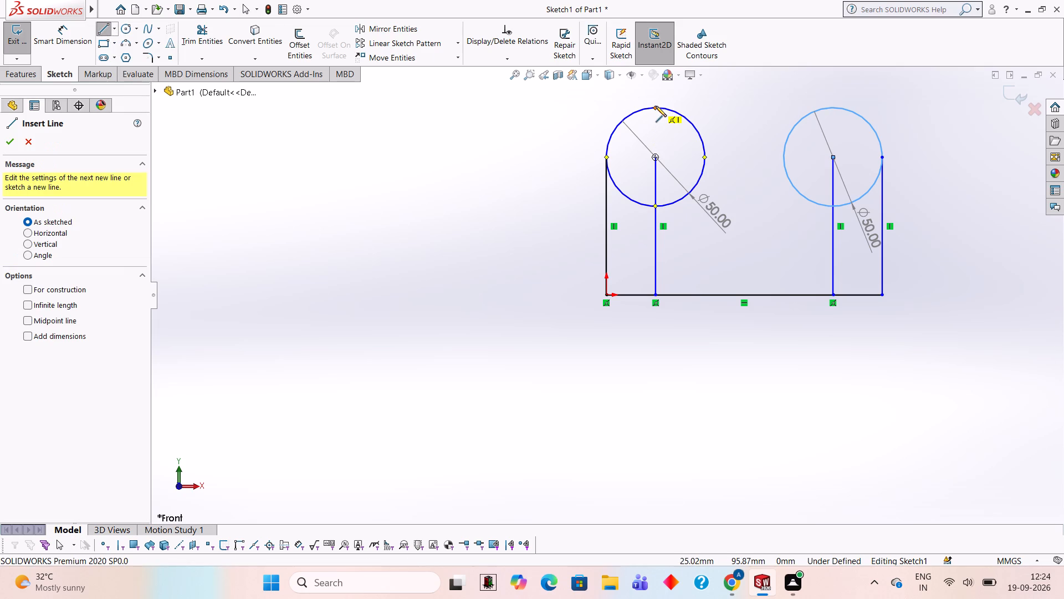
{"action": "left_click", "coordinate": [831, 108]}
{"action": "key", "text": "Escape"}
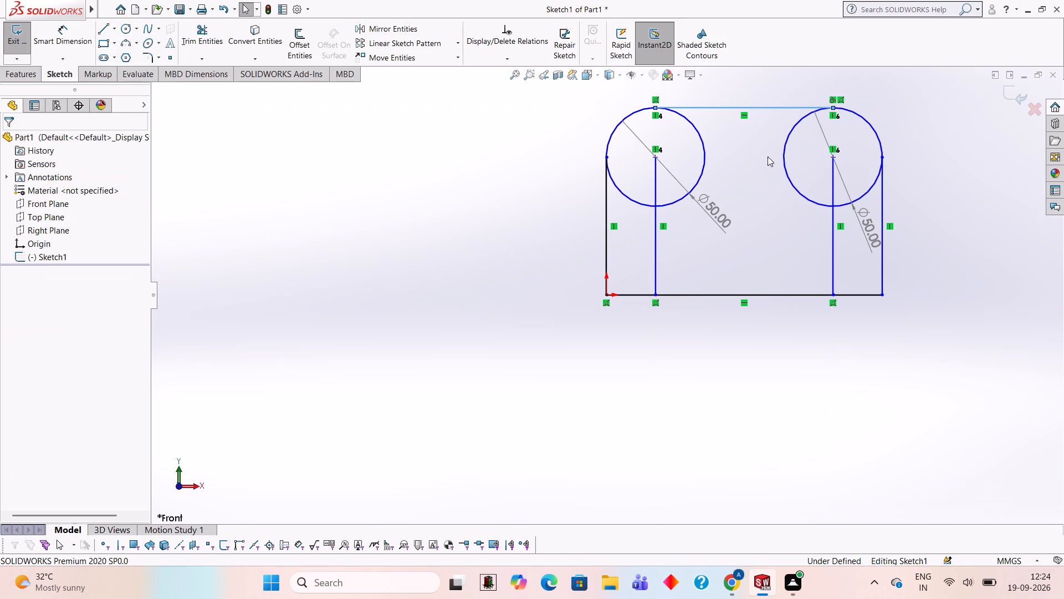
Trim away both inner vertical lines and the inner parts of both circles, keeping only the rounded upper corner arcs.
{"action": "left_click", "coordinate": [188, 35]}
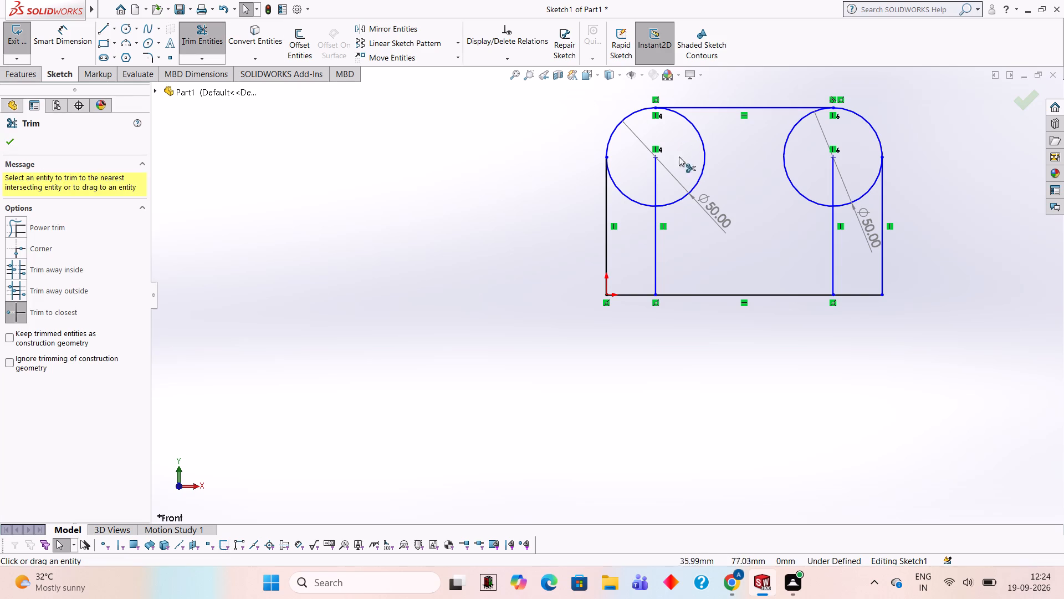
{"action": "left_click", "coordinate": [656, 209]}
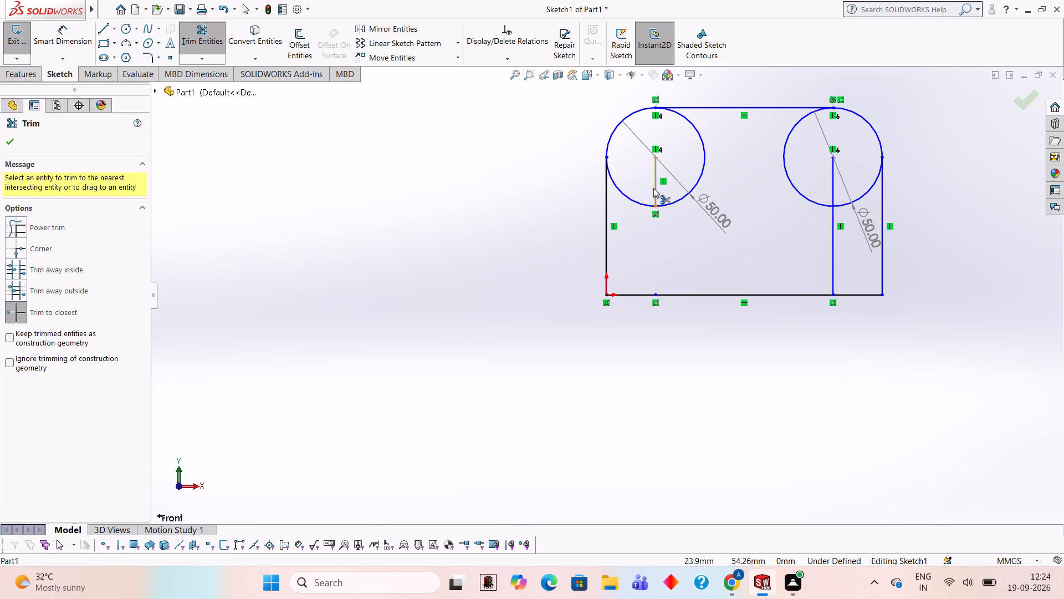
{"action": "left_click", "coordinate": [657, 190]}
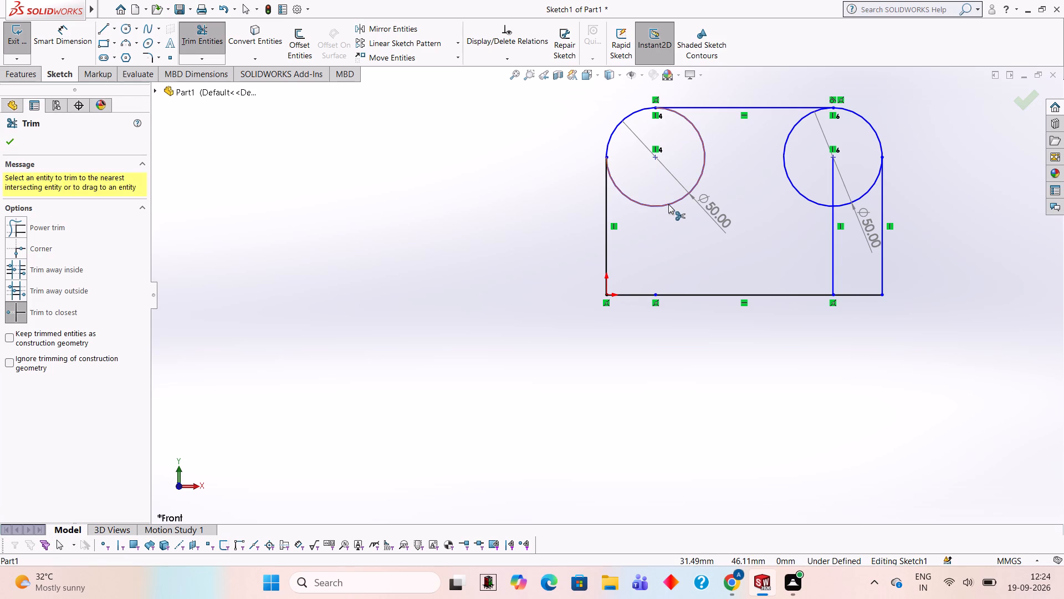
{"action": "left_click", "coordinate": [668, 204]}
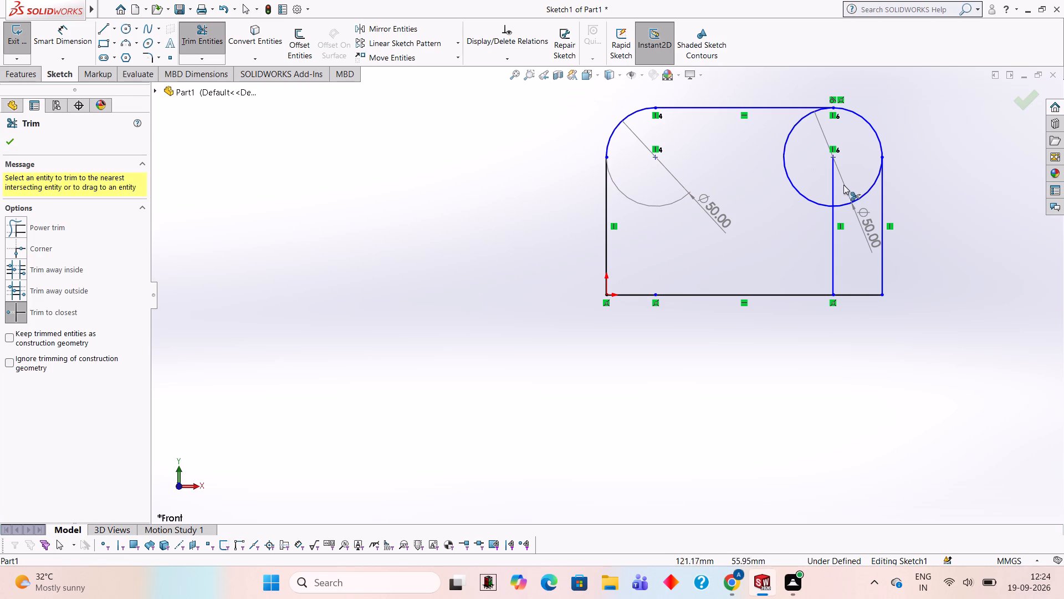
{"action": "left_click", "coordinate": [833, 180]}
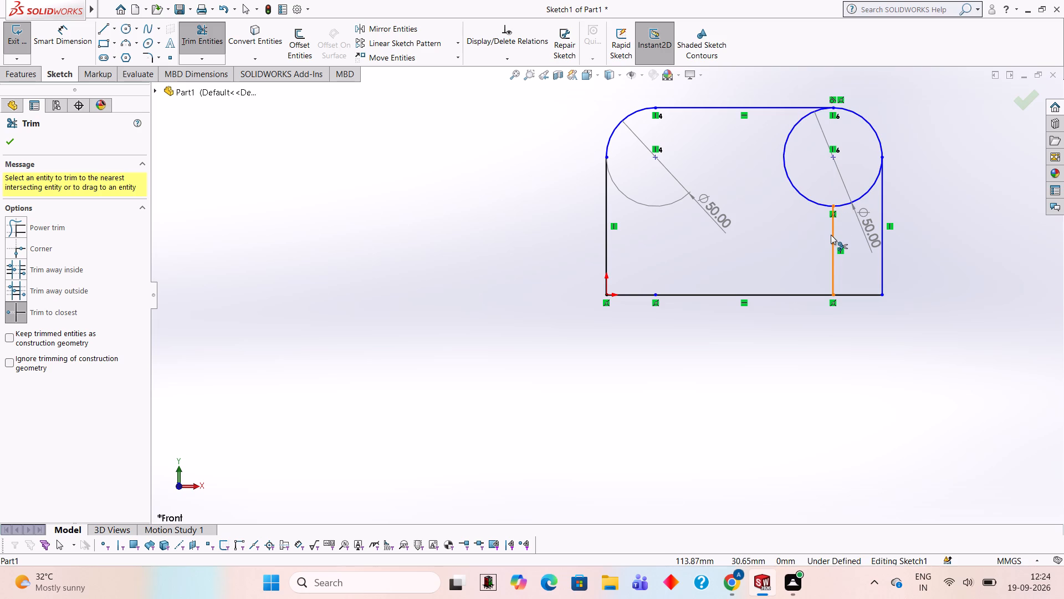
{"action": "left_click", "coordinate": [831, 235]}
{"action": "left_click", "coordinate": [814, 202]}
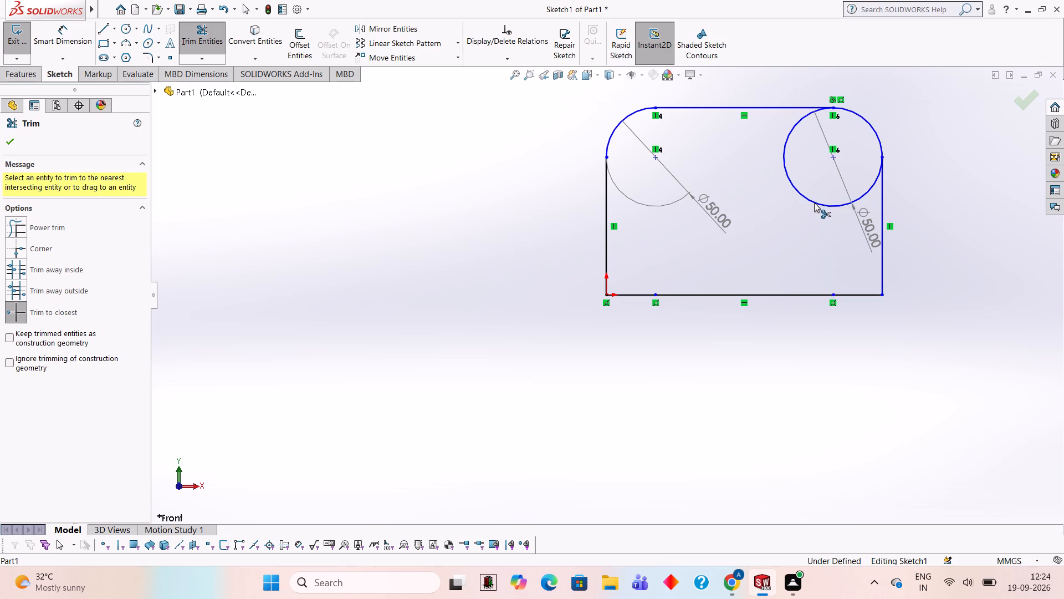
Check the overall profile height between the top line and the base line with Smart Dimension, without placing the dimension.
{"action": "left_click", "coordinate": [88, 35]}
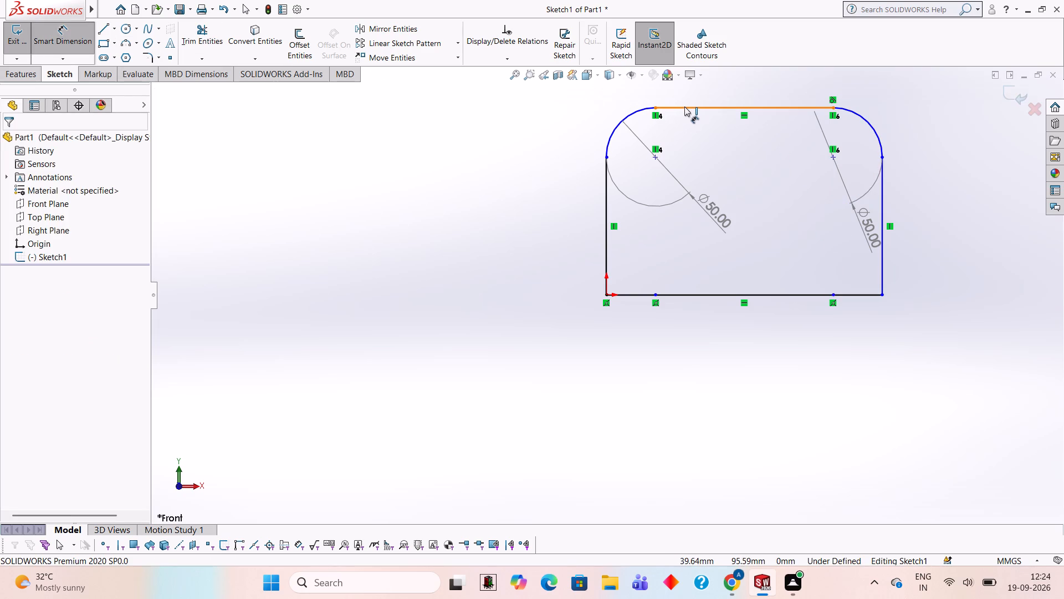
{"action": "left_click", "coordinate": [684, 106]}
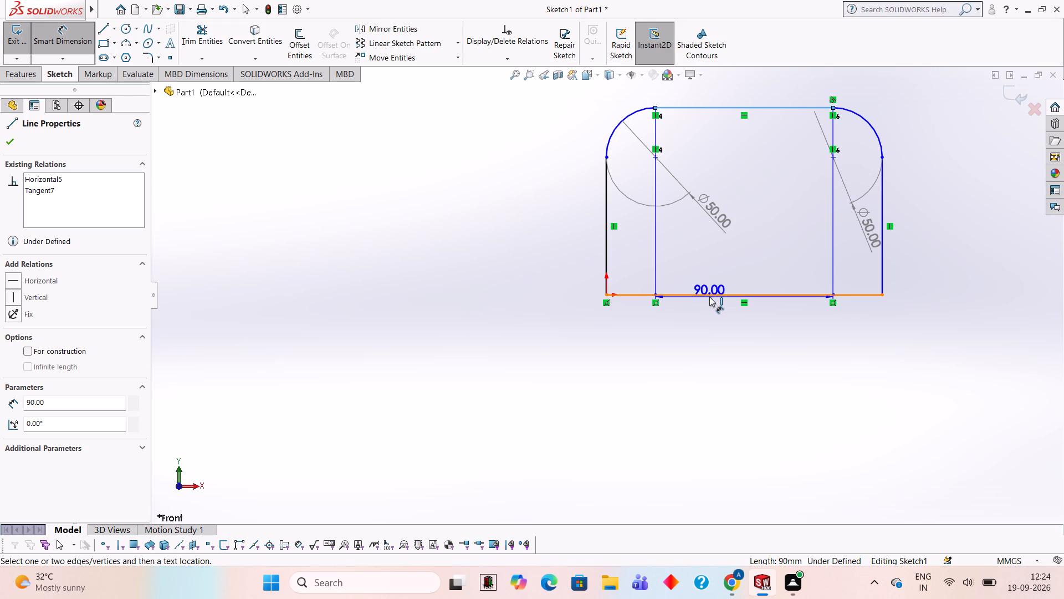
{"action": "left_click", "coordinate": [709, 295]}
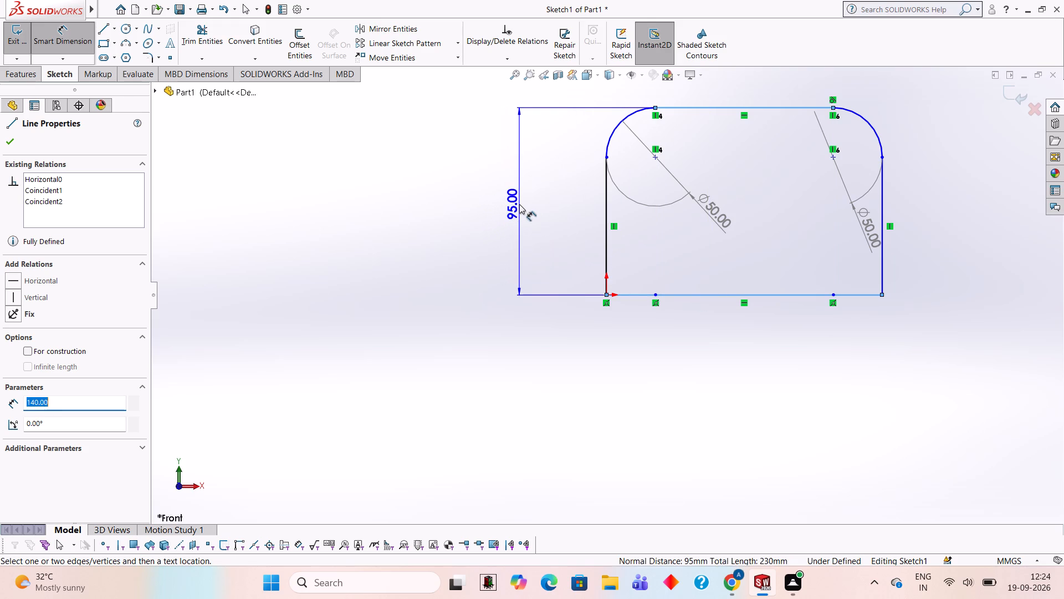
{"action": "key", "text": "Escape"}
Undo the sketch edits back to the 140 mm base line, removing the trims, top line, circles, inner lines and vertical sides.
{"action": "key", "text": "ctrl+z"}
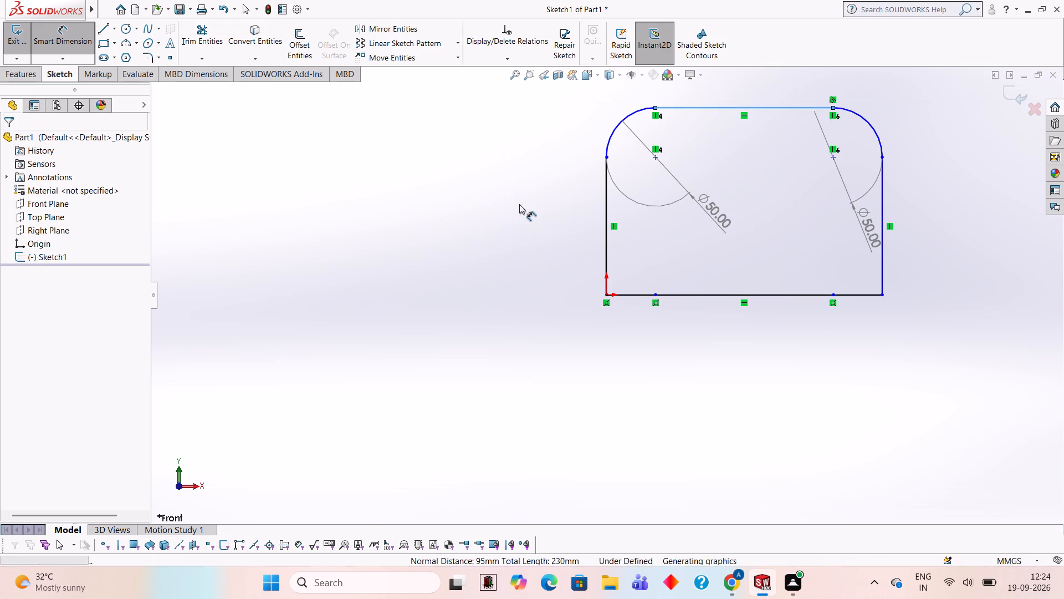
{"action": "key", "text": "ctrl+z"}
{"action": "key", "text": "ctrl+z"}
{"action": "key", "text": "ctrl+z"}
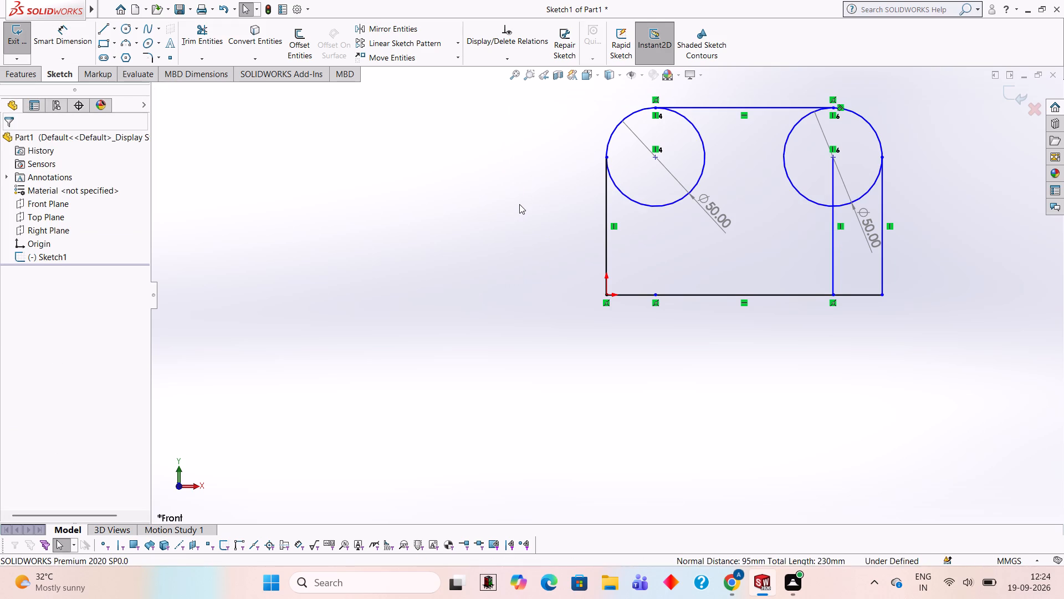
{"action": "key", "text": "ctrl+z"}
{"action": "key", "text": "ctrl+z"}
{"action": "key", "text": "ctrl+z"}
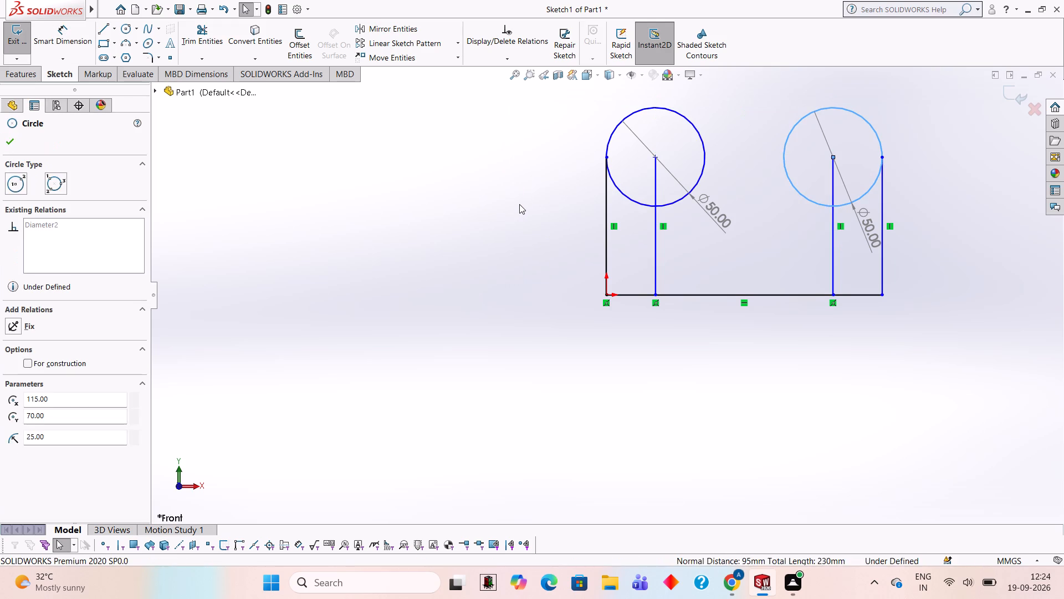
{"action": "key", "text": "ctrl+z"}
{"action": "key", "text": "ctrl+z"}
{"action": "key", "text": "ctrl+z"}
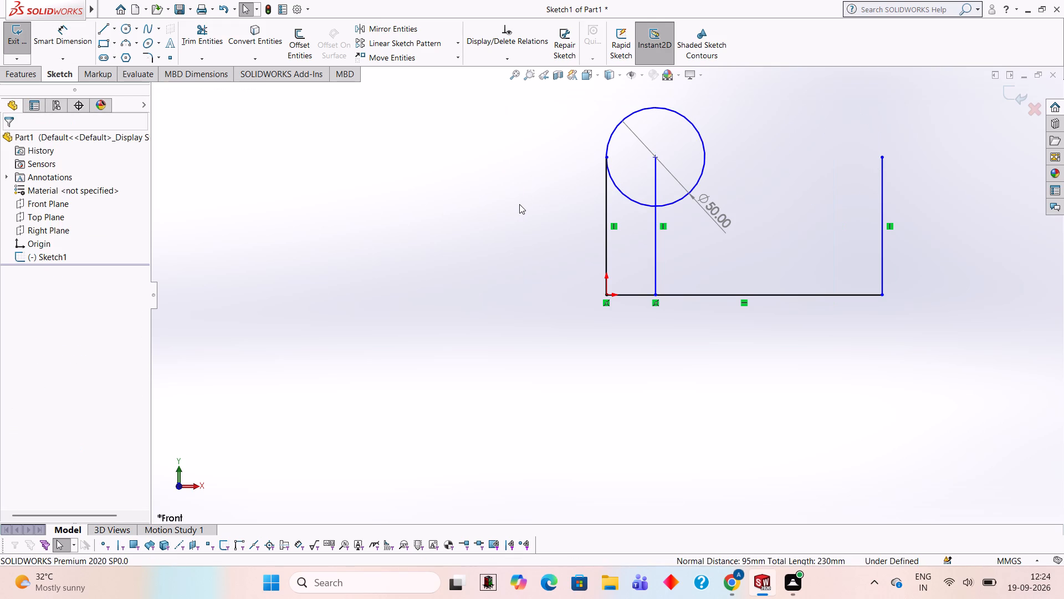
{"action": "key", "text": "ctrl+z"}
{"action": "key", "text": "ctrl+z"}
{"action": "key", "text": "ctrl+z"}
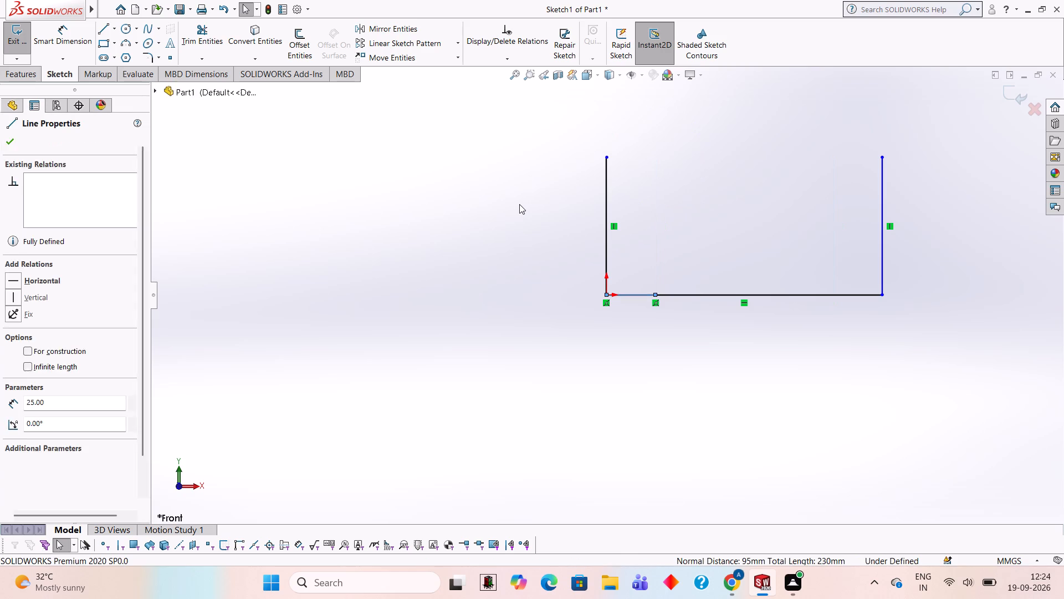
{"action": "key", "text": "ctrl+z"}
{"action": "key", "text": "ctrl+z"}
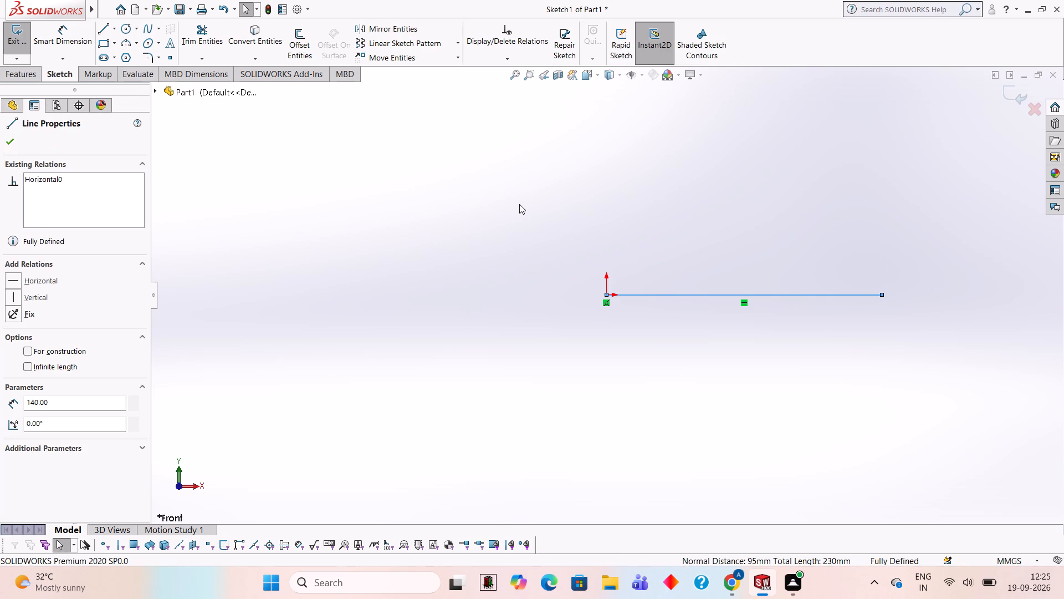
{"action": "key", "text": "Escape"}
Draw a 75 mm vertical line upward from each end of the base line.
{"action": "left_click", "coordinate": [103, 33]}
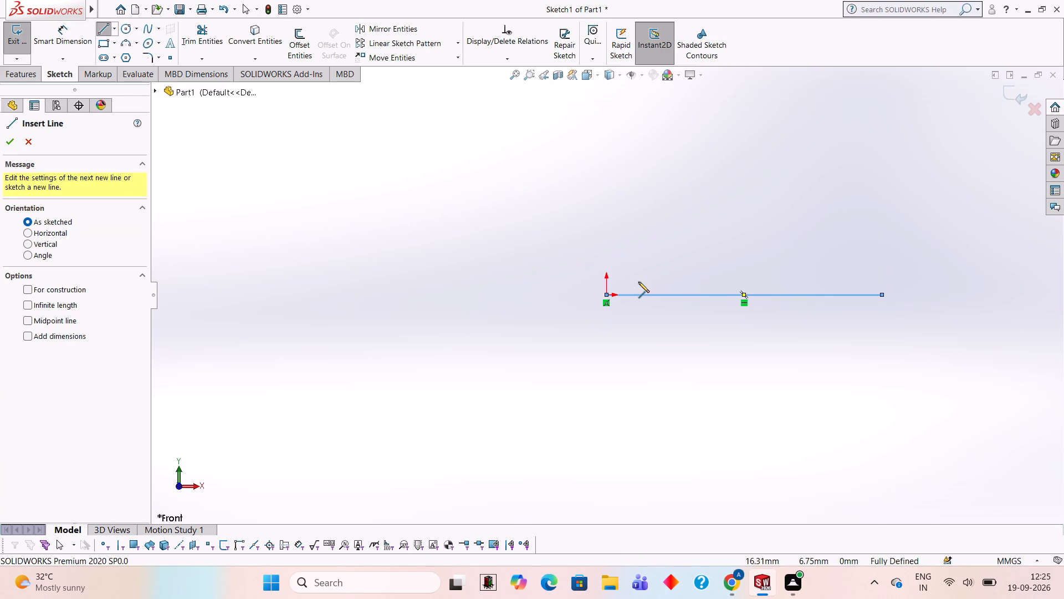
{"action": "left_click", "coordinate": [605, 295]}
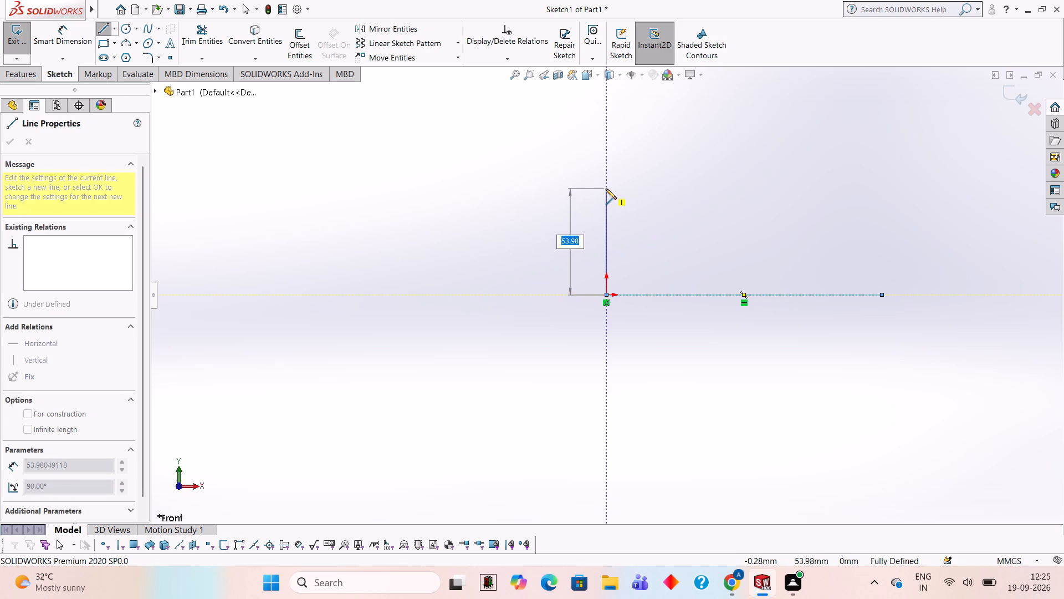
{"action": "type", "text": "75"}
{"action": "key", "text": "Return"}
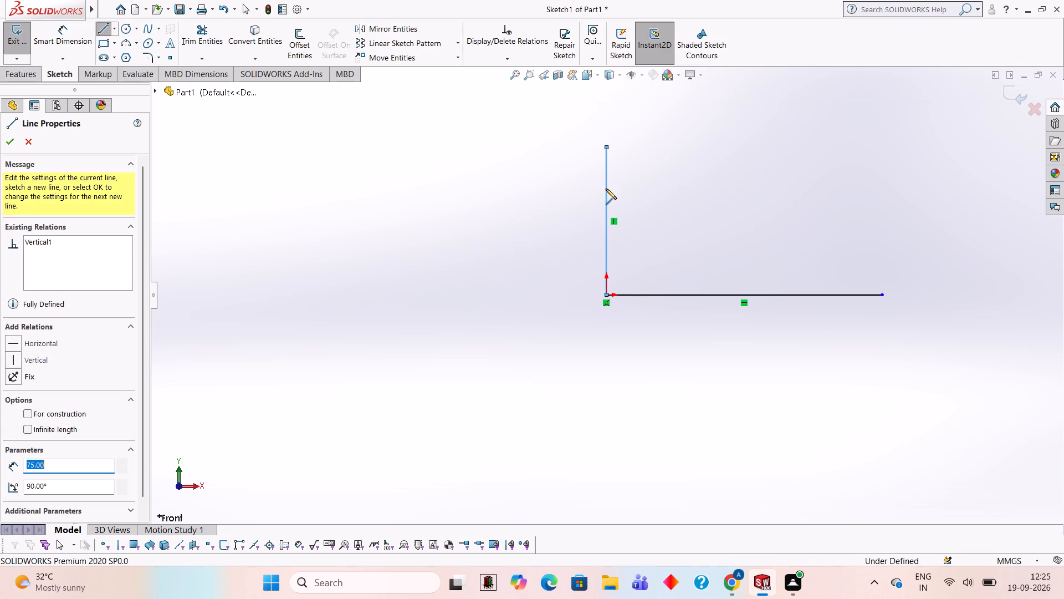
{"action": "key", "text": "Escape"}
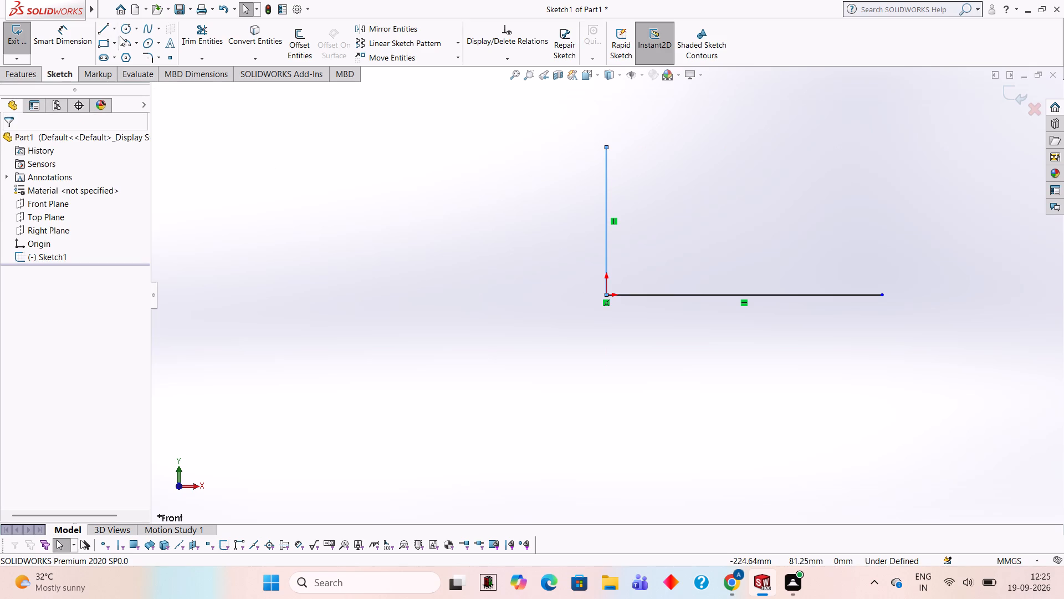
{"action": "left_click", "coordinate": [107, 31]}
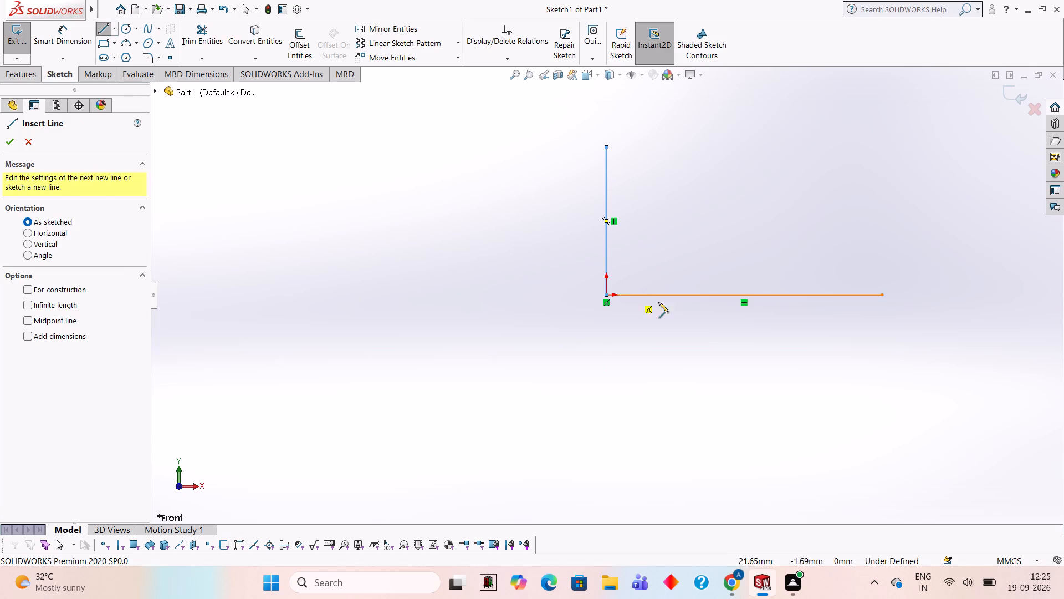
{"action": "left_click", "coordinate": [881, 292]}
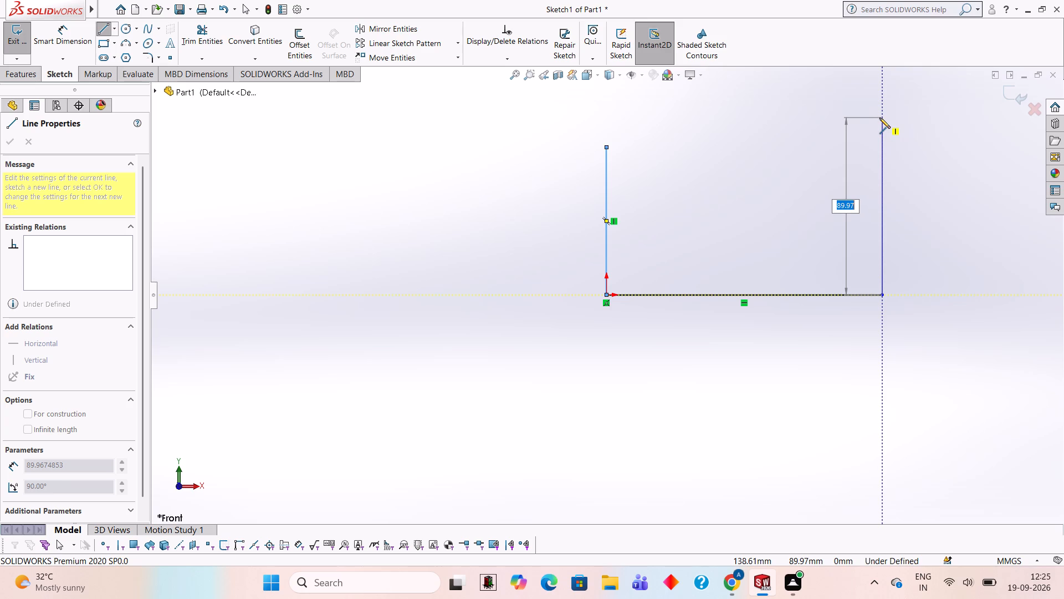
{"action": "type", "text": "75"}
{"action": "key", "text": "Return"}
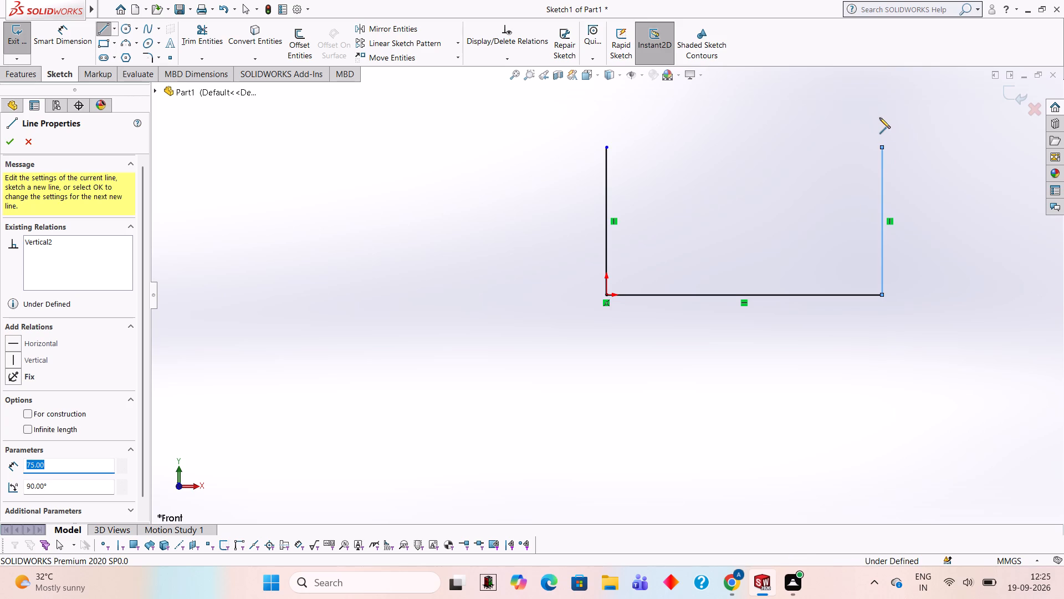
{"action": "key", "text": "Escape"}
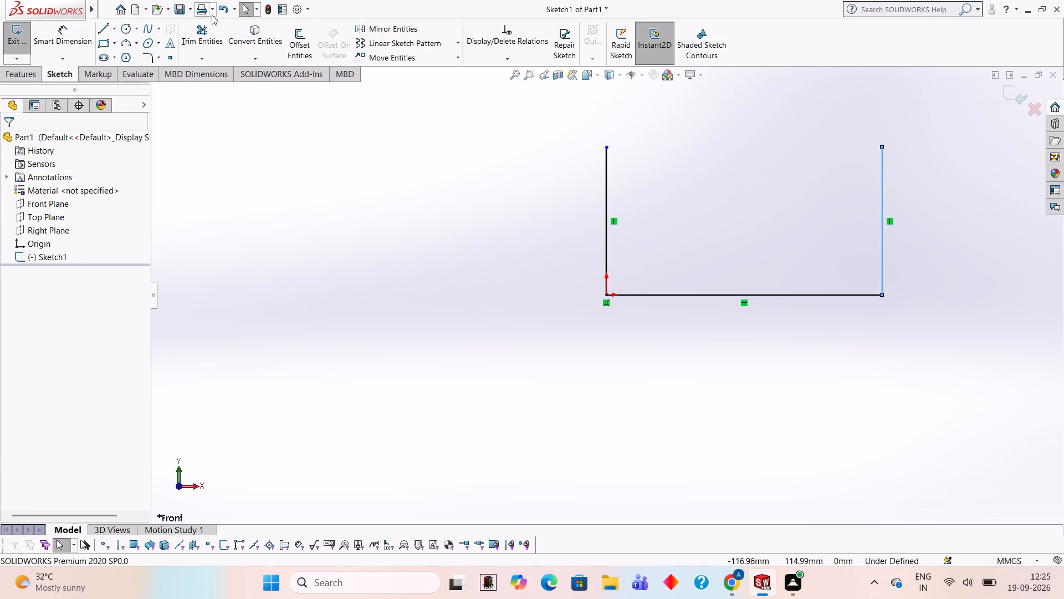
Draw a 25 mm line along the base from the origin, continuing with a 75 mm vertical line upward from its end.
{"action": "left_click", "coordinate": [109, 29]}
{"action": "left_click", "coordinate": [606, 295]}
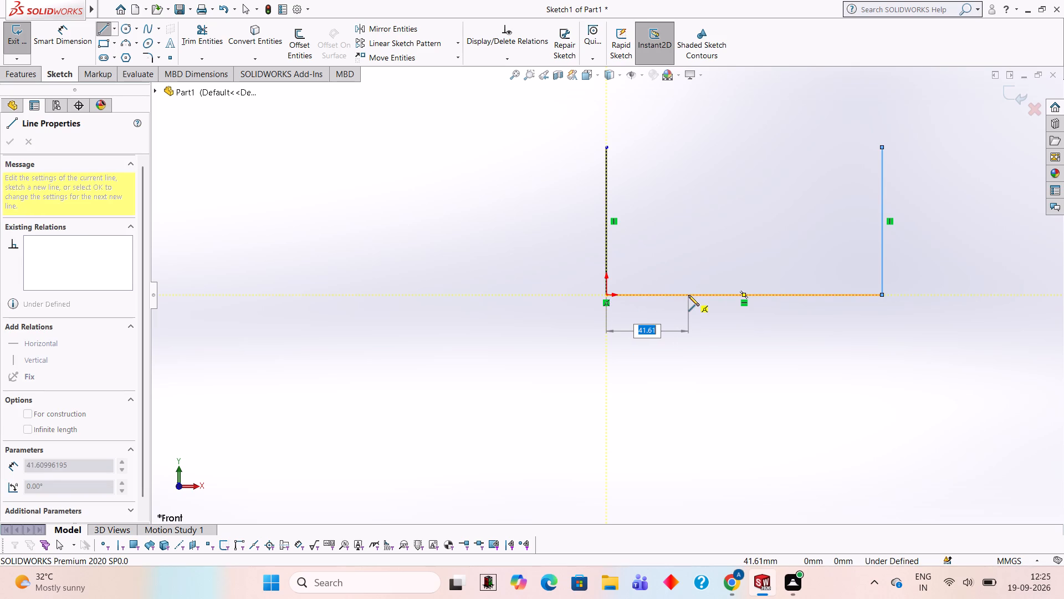
{"action": "type", "text": "25"}
{"action": "key", "text": "Return"}
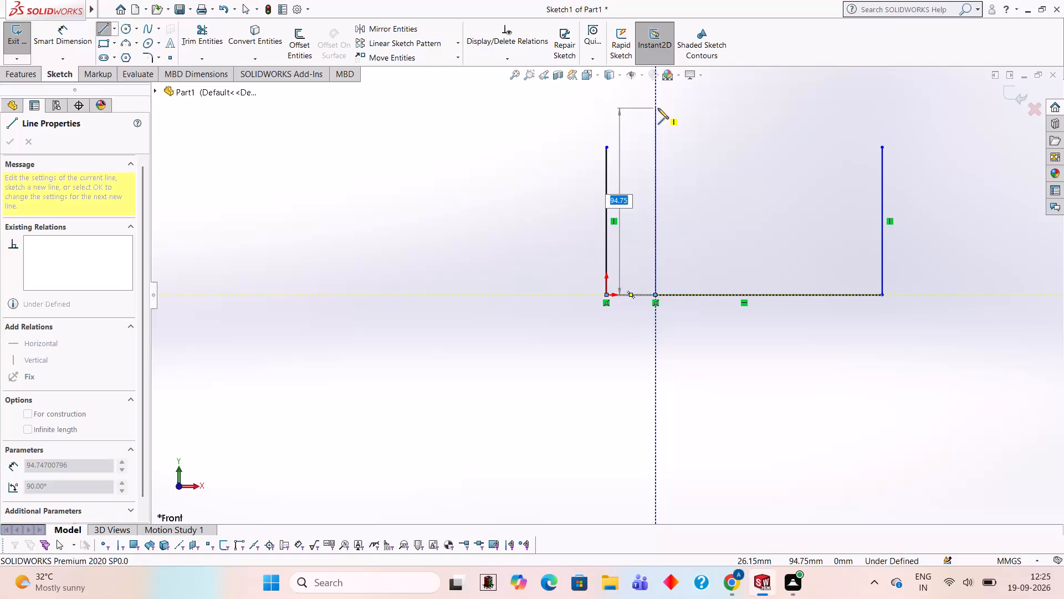
{"action": "type", "text": "75"}
{"action": "key", "text": "Return"}
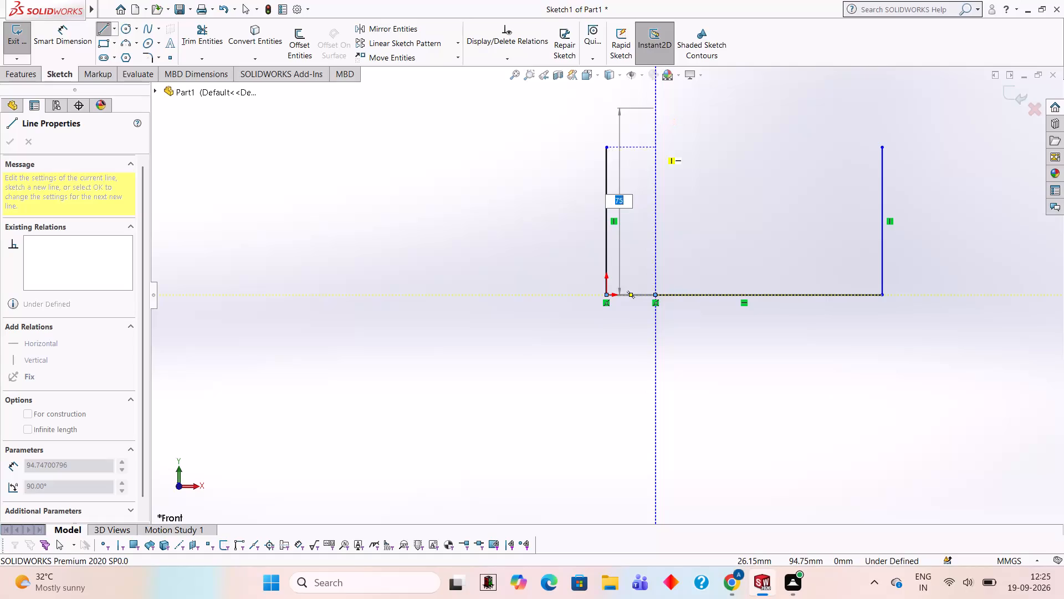
Draw a 25 mm line inward along the base from its right end, continuing with a 75 mm vertical line upward.
{"action": "key", "text": "Escape"}
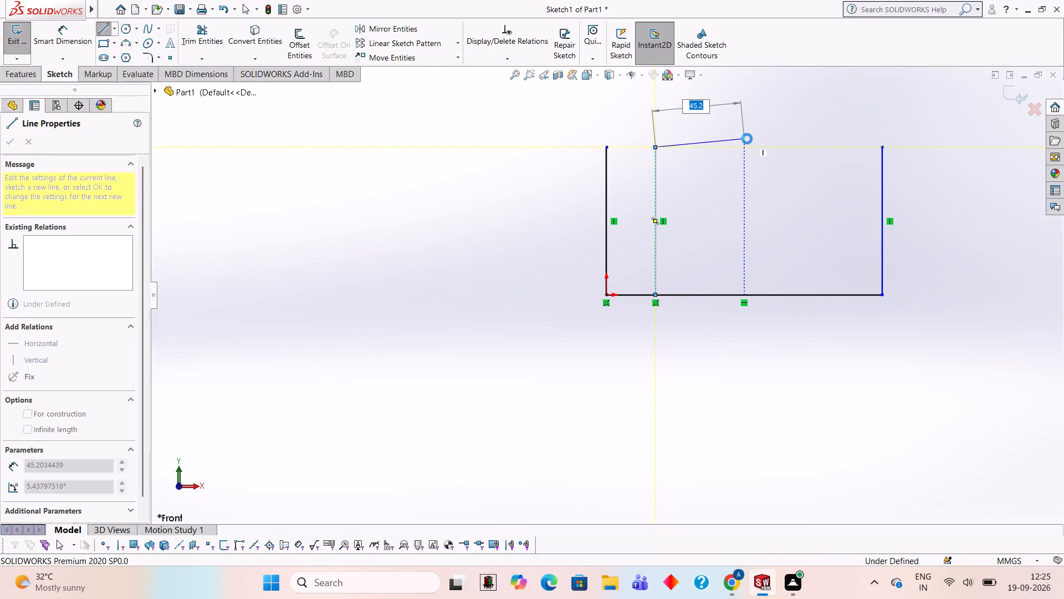
{"action": "left_click", "coordinate": [103, 33]}
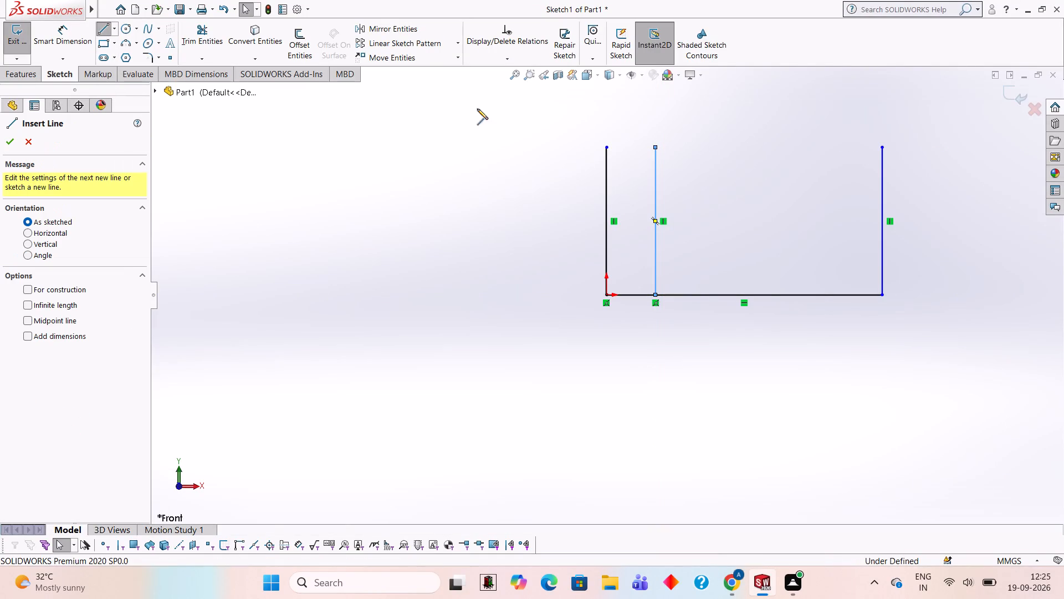
{"action": "left_click", "coordinate": [883, 294]}
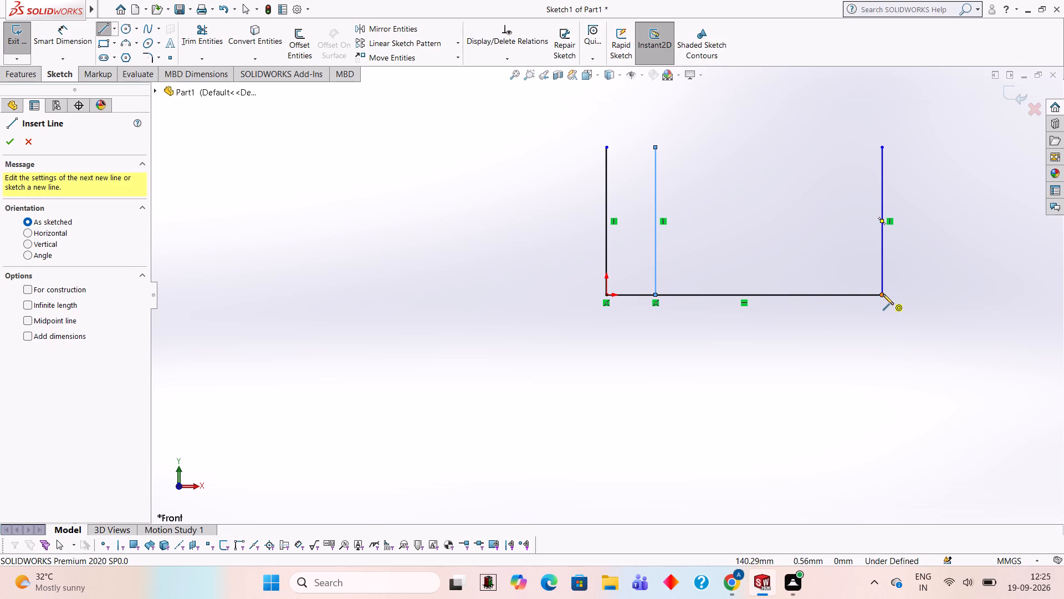
{"action": "type", "text": "25"}
{"action": "key", "text": "Return"}
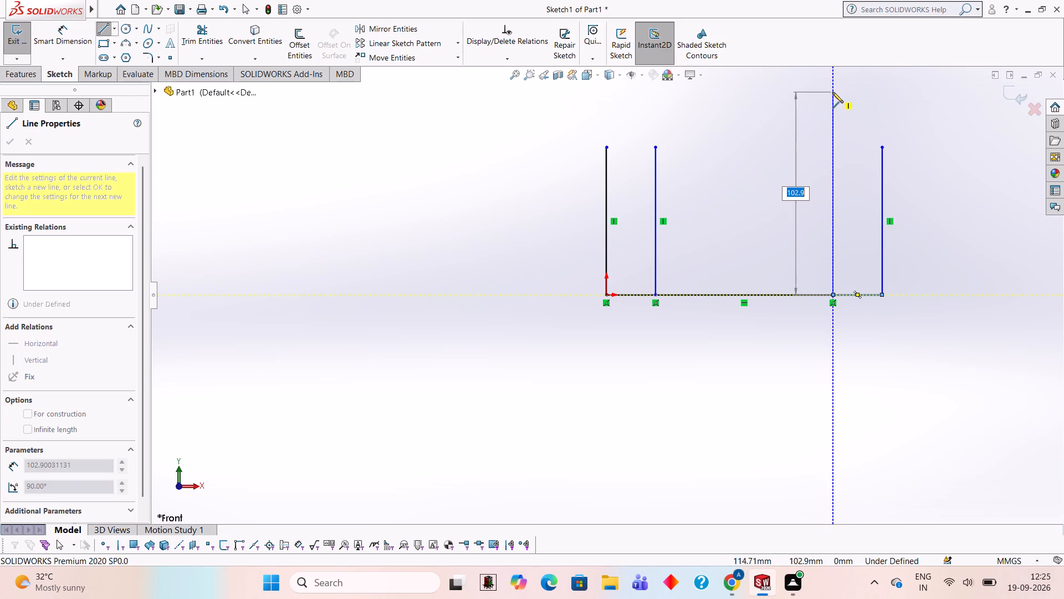
{"action": "type", "text": "75"}
{"action": "key", "text": "Return"}
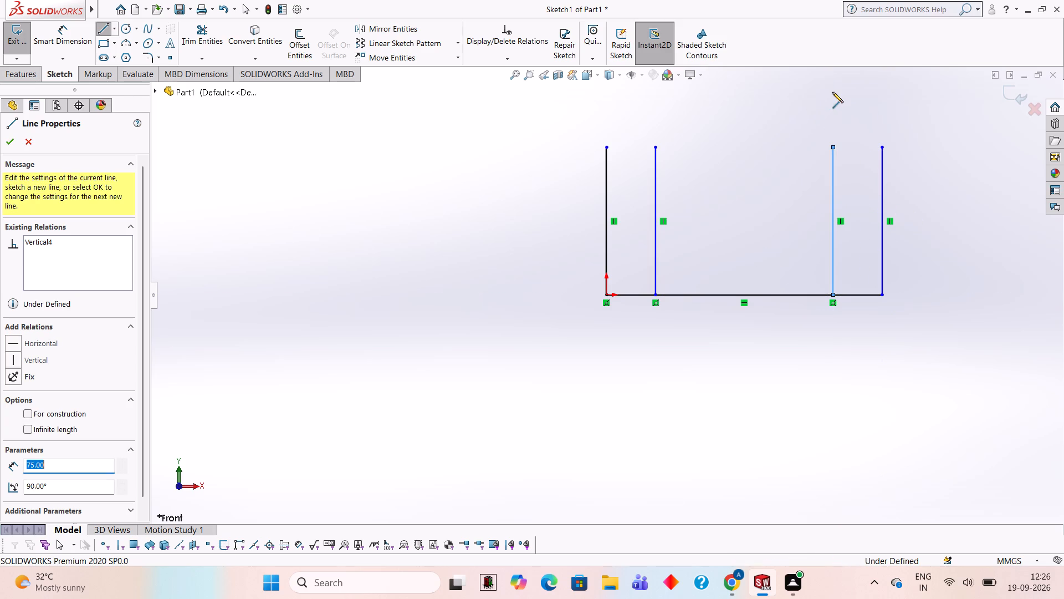
{"action": "key", "text": "Escape"}
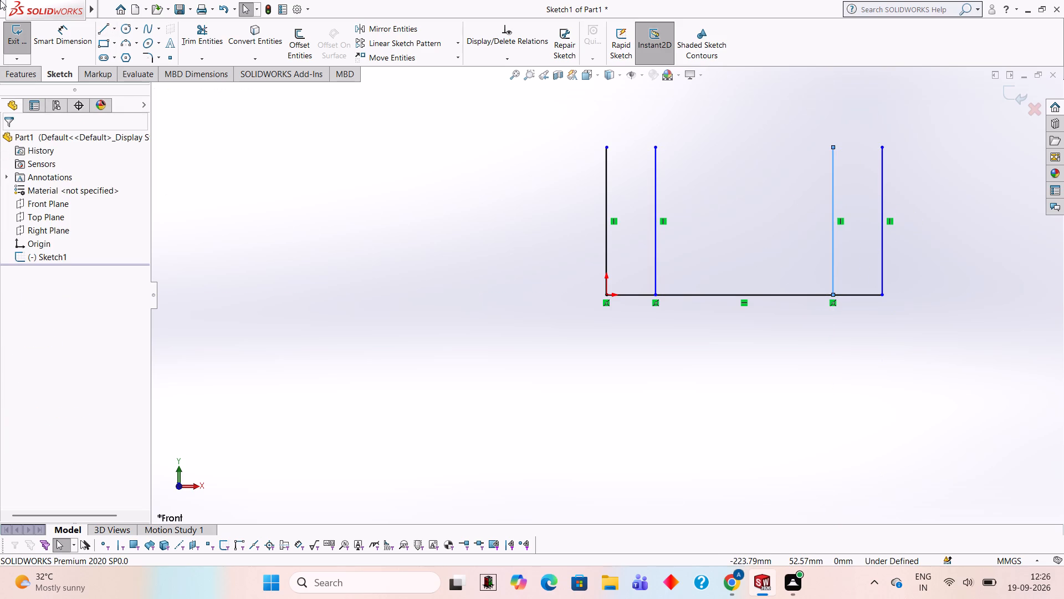
{"action": "left_click", "coordinate": [415, 129]}
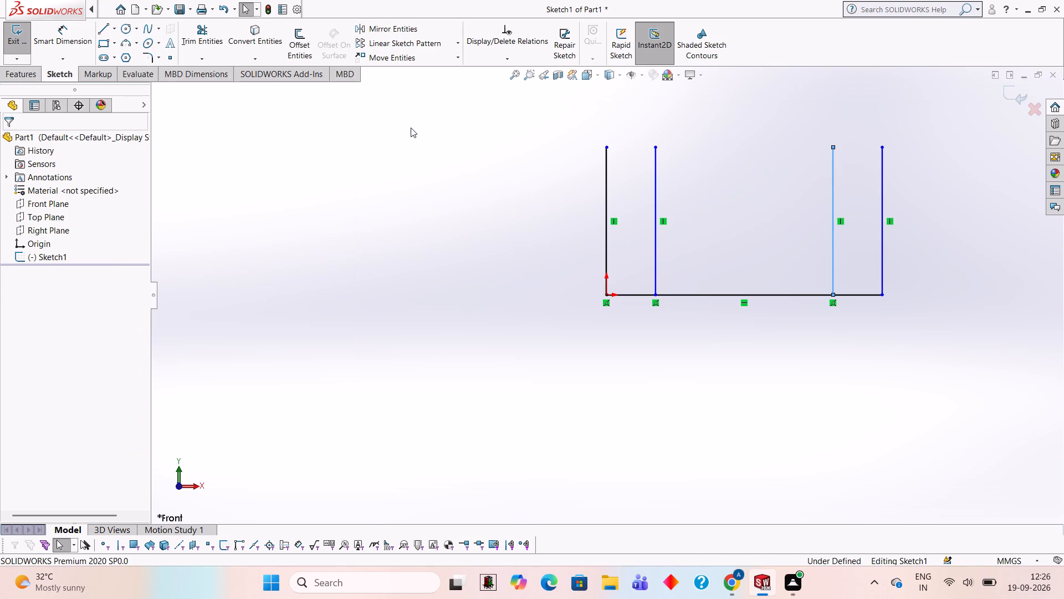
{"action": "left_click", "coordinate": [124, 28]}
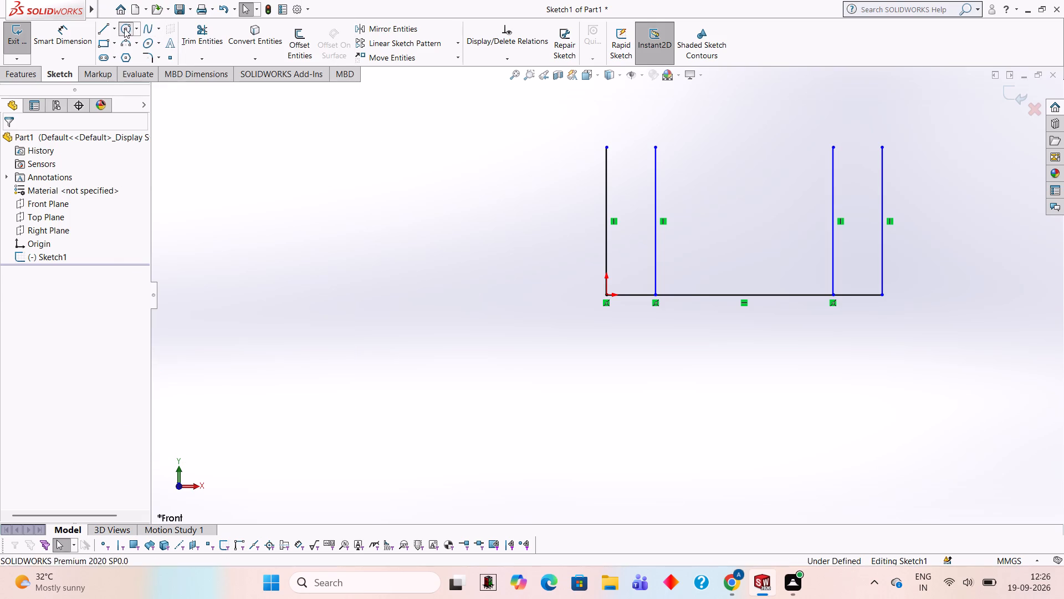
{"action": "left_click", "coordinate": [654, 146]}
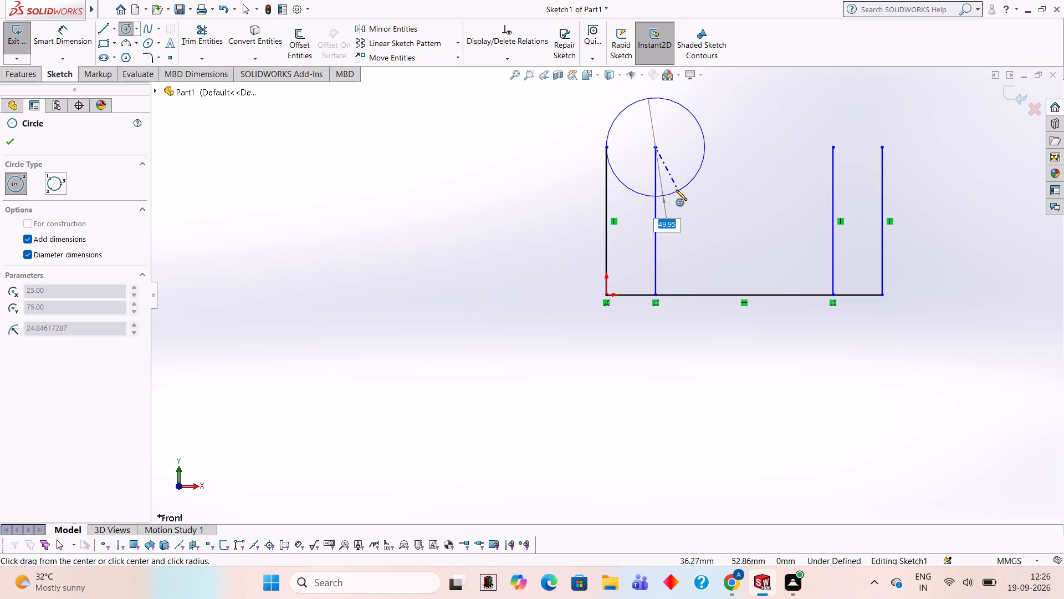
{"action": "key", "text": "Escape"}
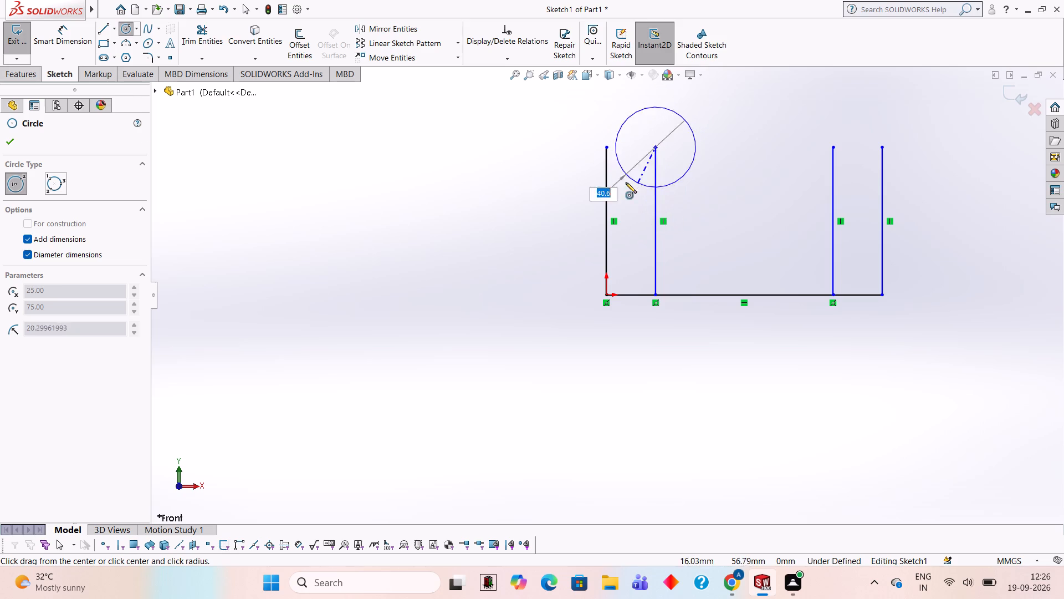
Draw a 25 mm radius circle centred on the top end of each inner vertical line, with added and diameter dimensions switched off.
{"action": "left_click", "coordinate": [125, 24]}
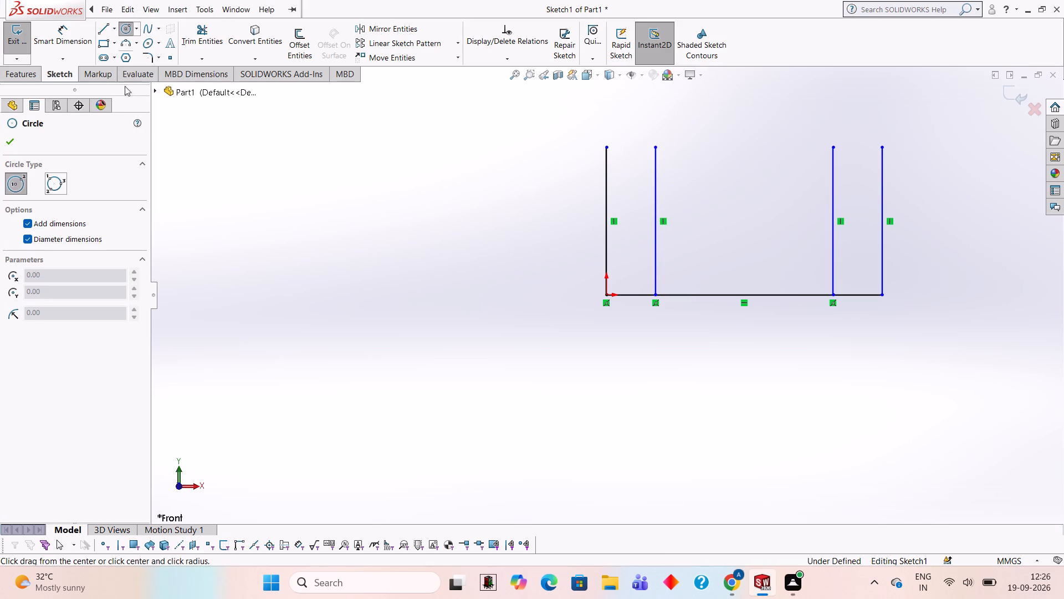
{"action": "left_click", "coordinate": [29, 222]}
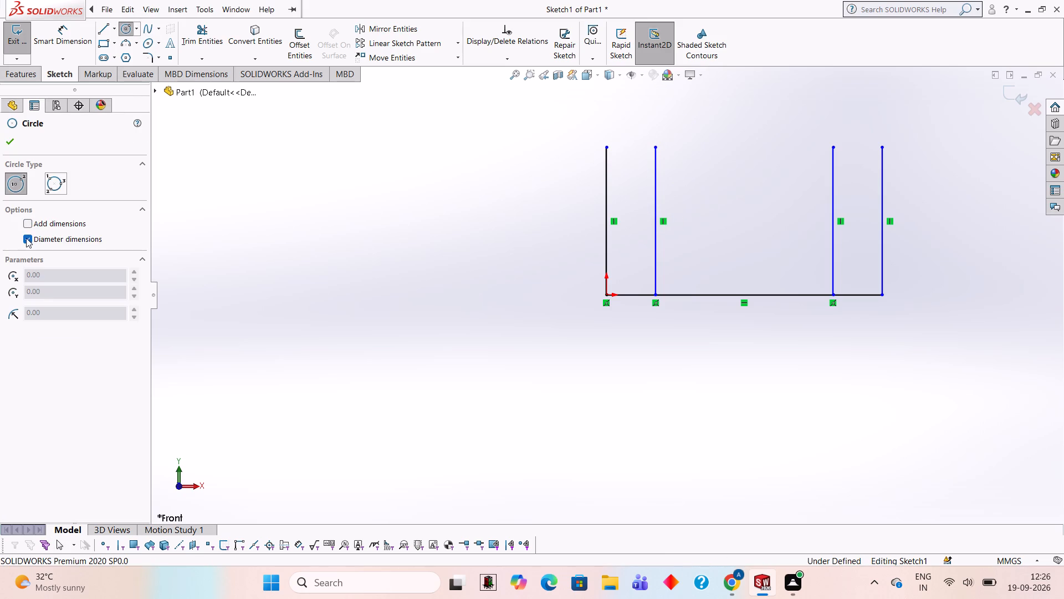
{"action": "left_click", "coordinate": [26, 238]}
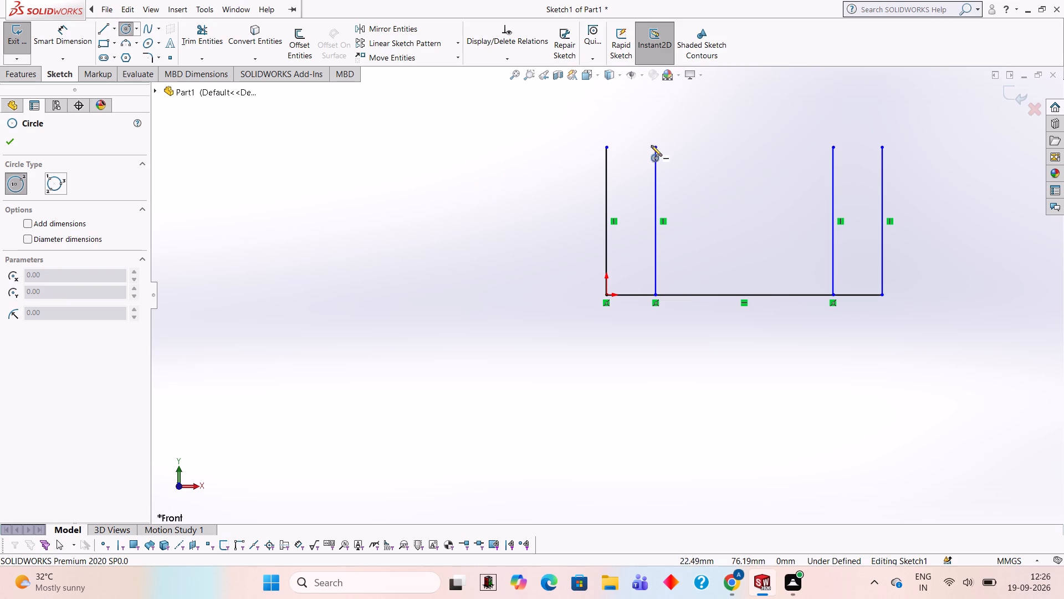
{"action": "left_click", "coordinate": [653, 148]}
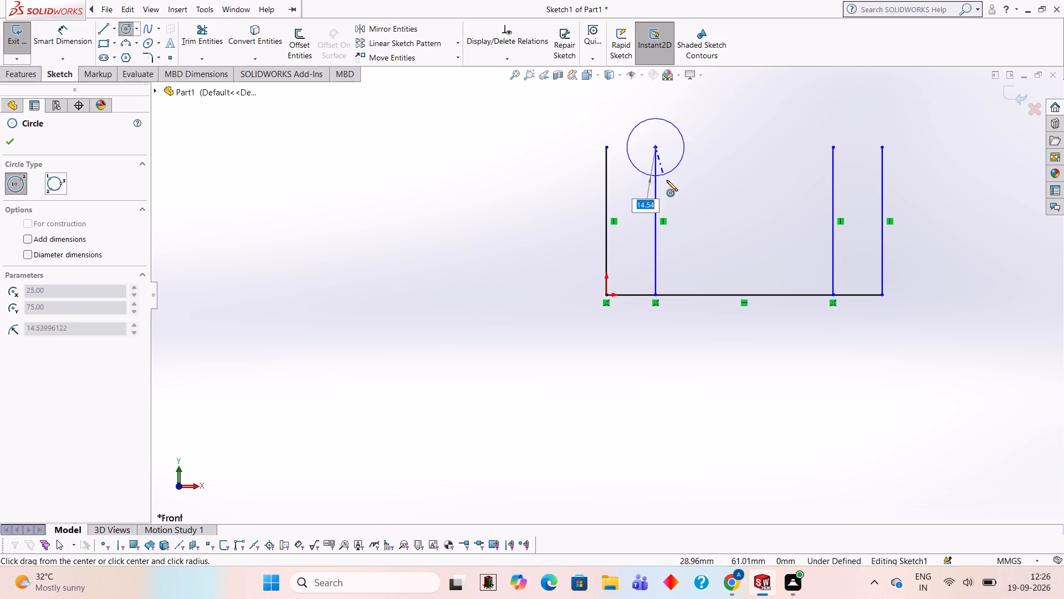
{"action": "type", "text": "25"}
{"action": "key", "text": "Return"}
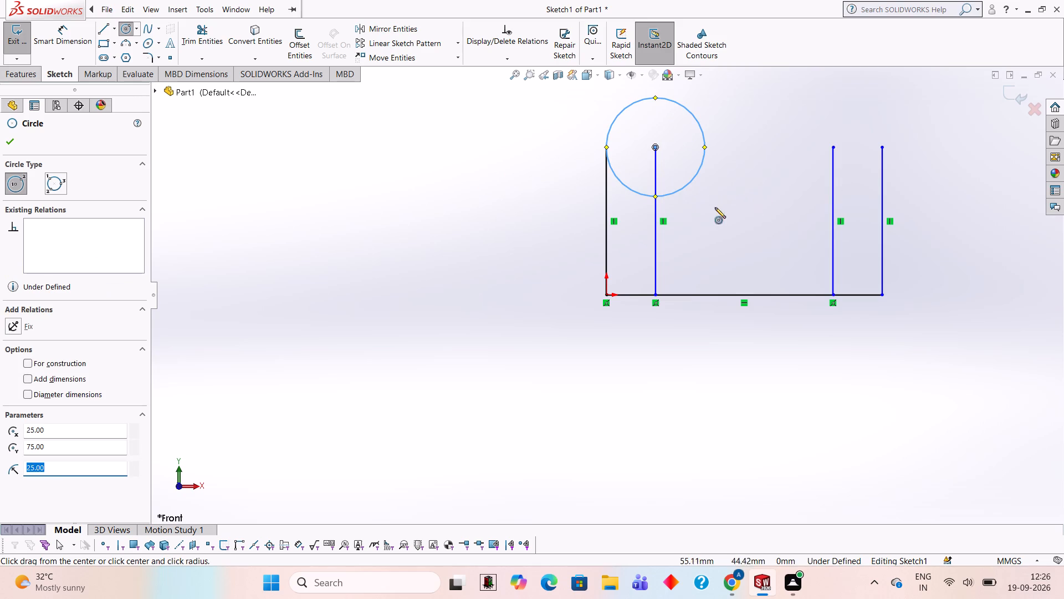
{"action": "left_click", "coordinate": [832, 145]}
{"action": "type", "text": "25"}
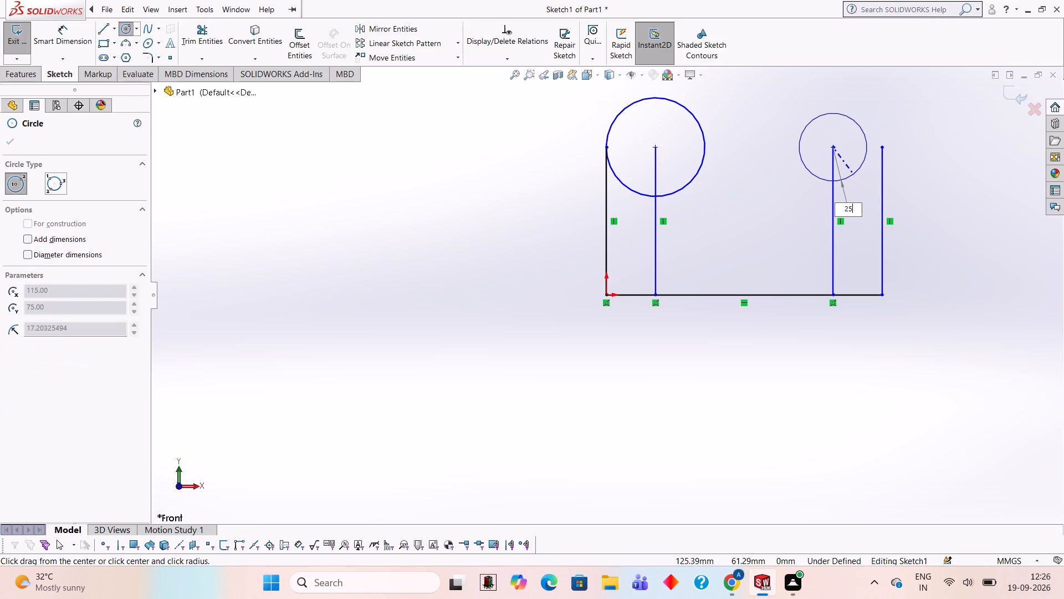
{"action": "key", "text": "Return"}
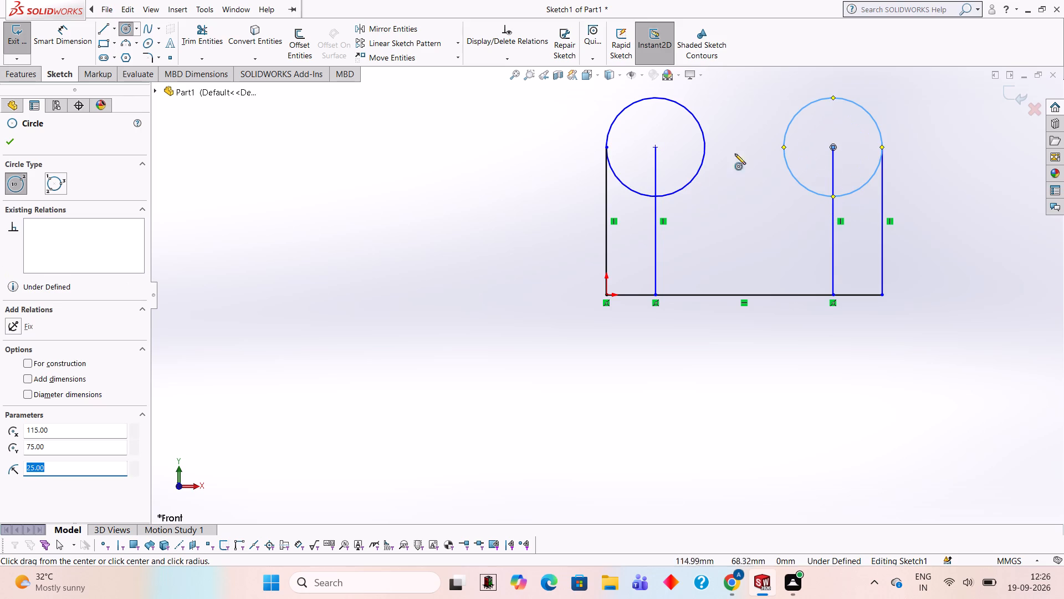
Trim away both inner vertical lines, inside and below the circles.
{"action": "left_click", "coordinate": [206, 39]}
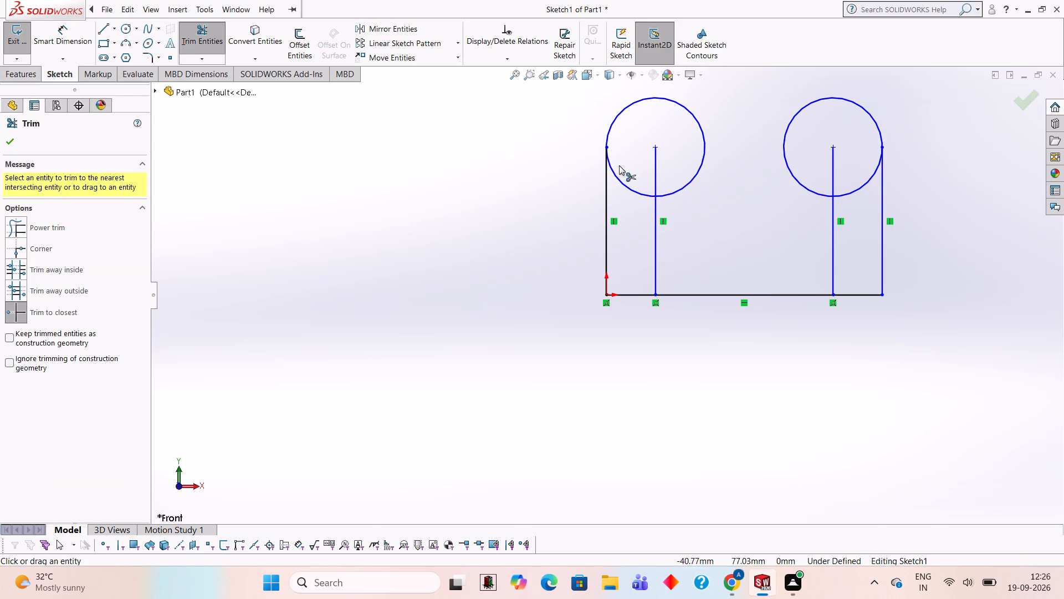
{"action": "left_click", "coordinate": [656, 176]}
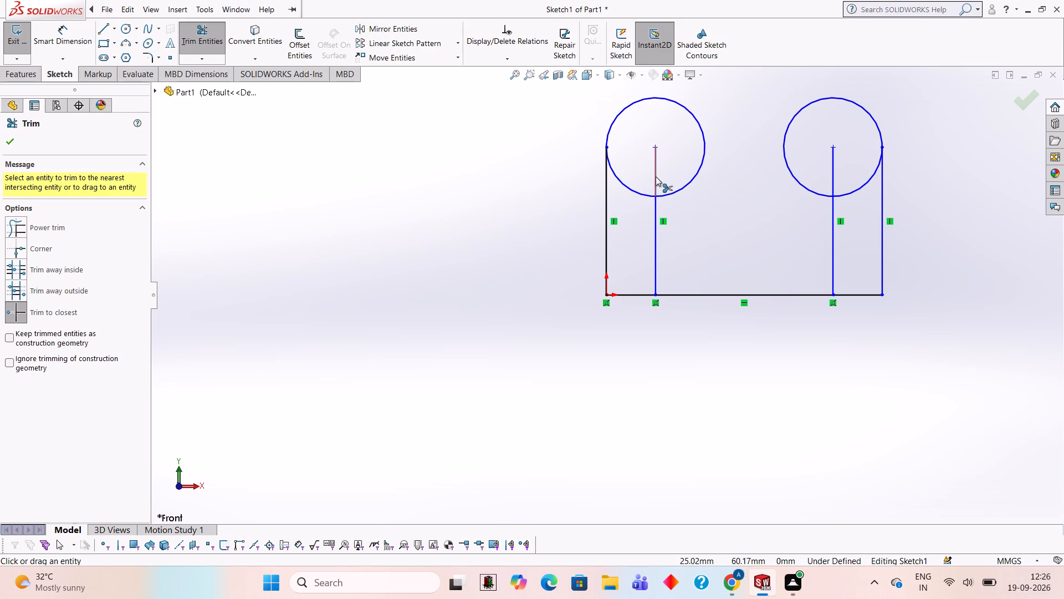
{"action": "left_click", "coordinate": [656, 221]}
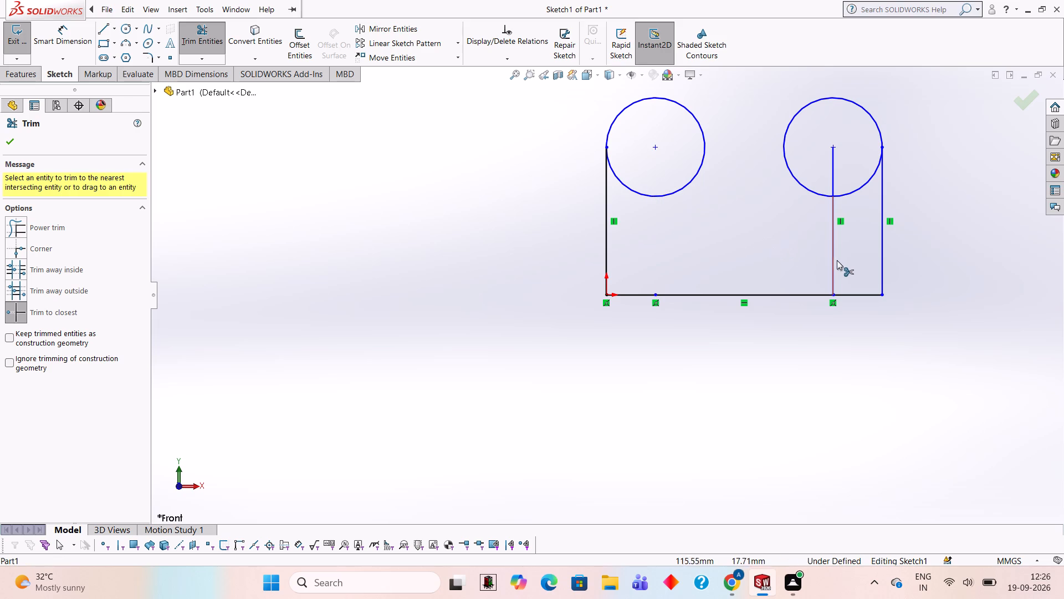
{"action": "left_click", "coordinate": [832, 257]}
{"action": "left_click", "coordinate": [832, 176]}
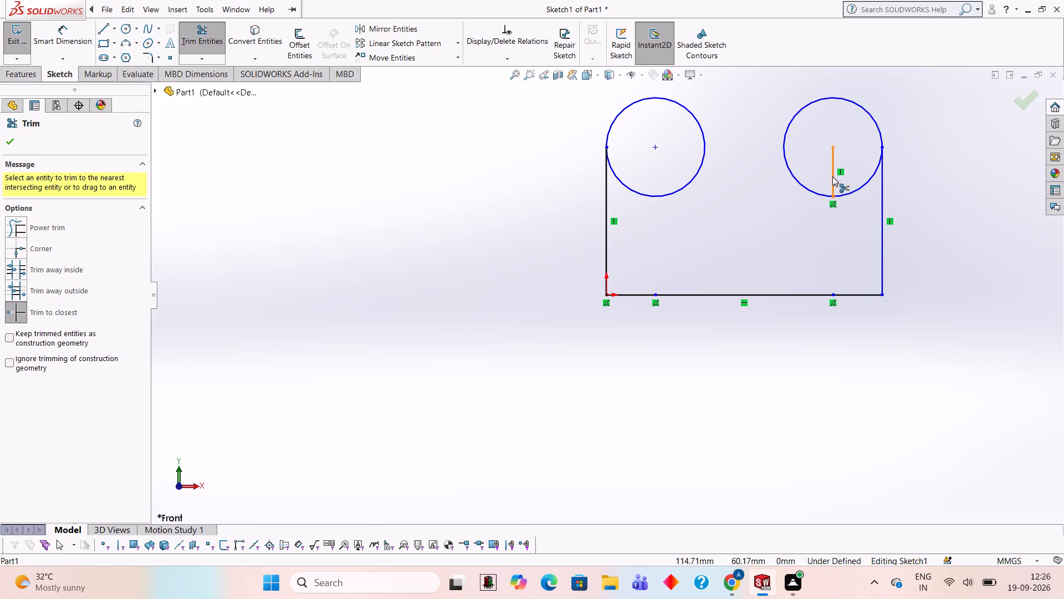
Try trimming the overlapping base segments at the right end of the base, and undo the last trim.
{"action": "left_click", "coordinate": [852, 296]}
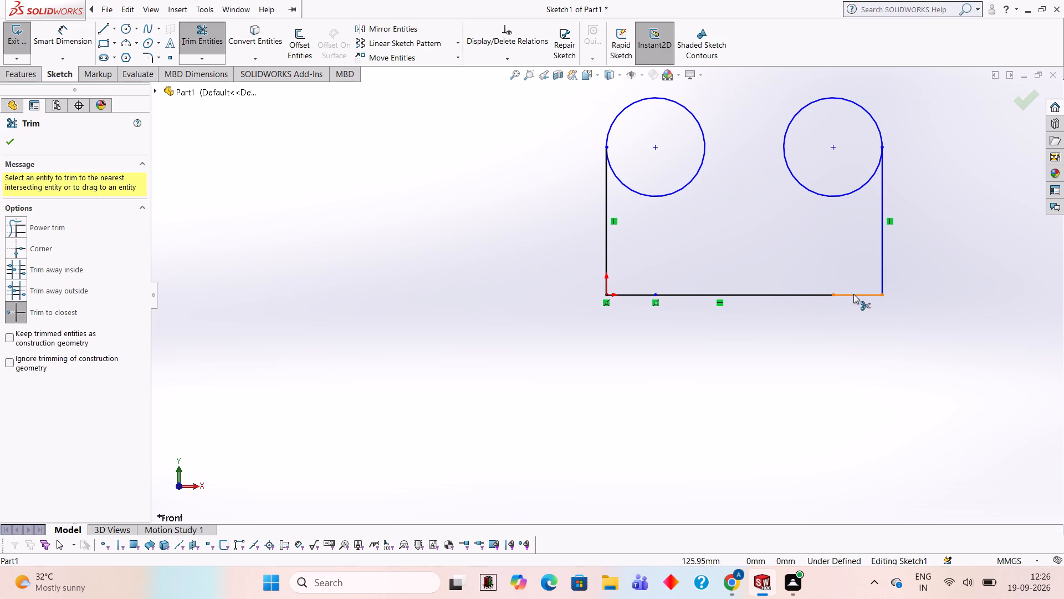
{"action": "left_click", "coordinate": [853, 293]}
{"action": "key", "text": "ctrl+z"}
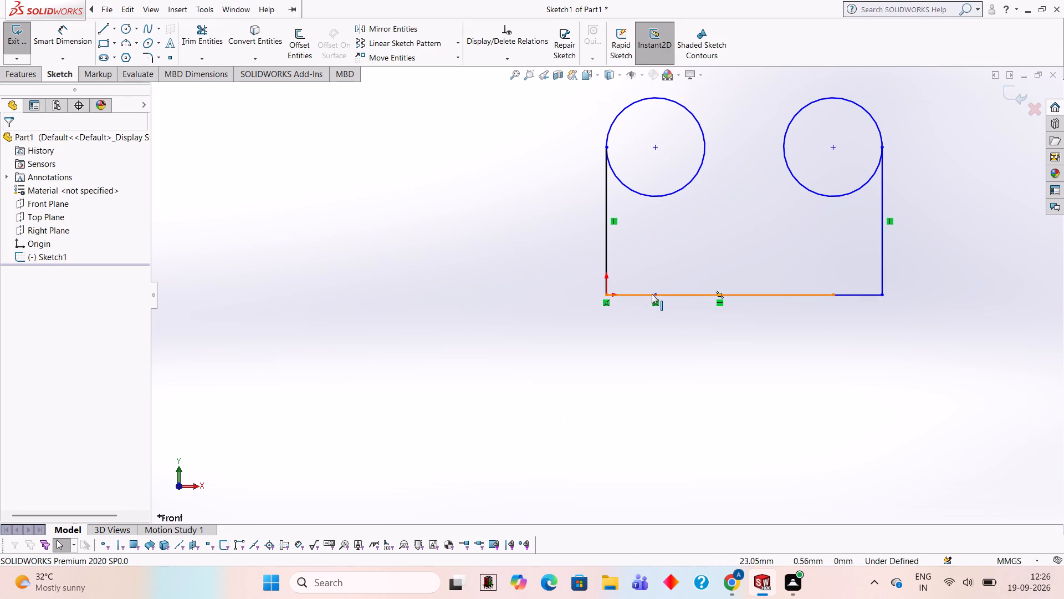
Delete the base segments: the 25 mm one at the right end, the 115 mm one, and the 25 mm one at the origin.
{"action": "left_click", "coordinate": [728, 293]}
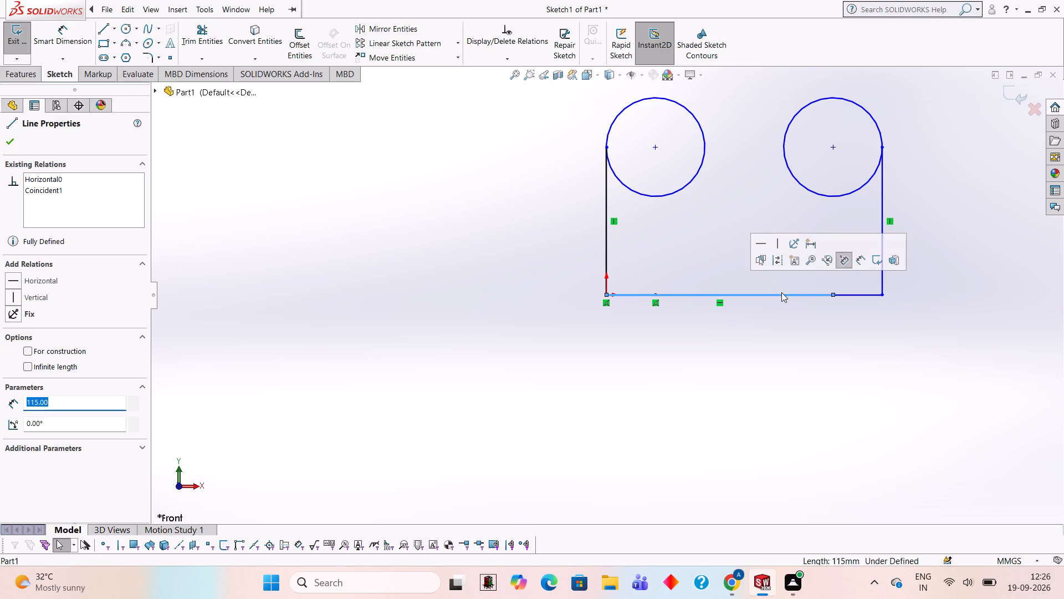
{"action": "left_click", "coordinate": [851, 296]}
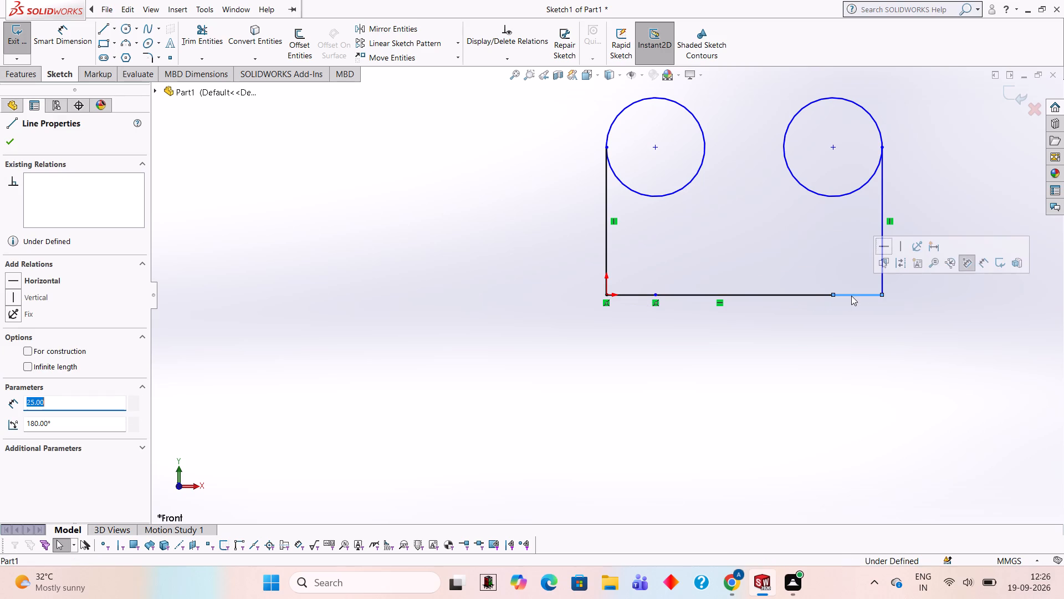
{"action": "key", "text": "Delete"}
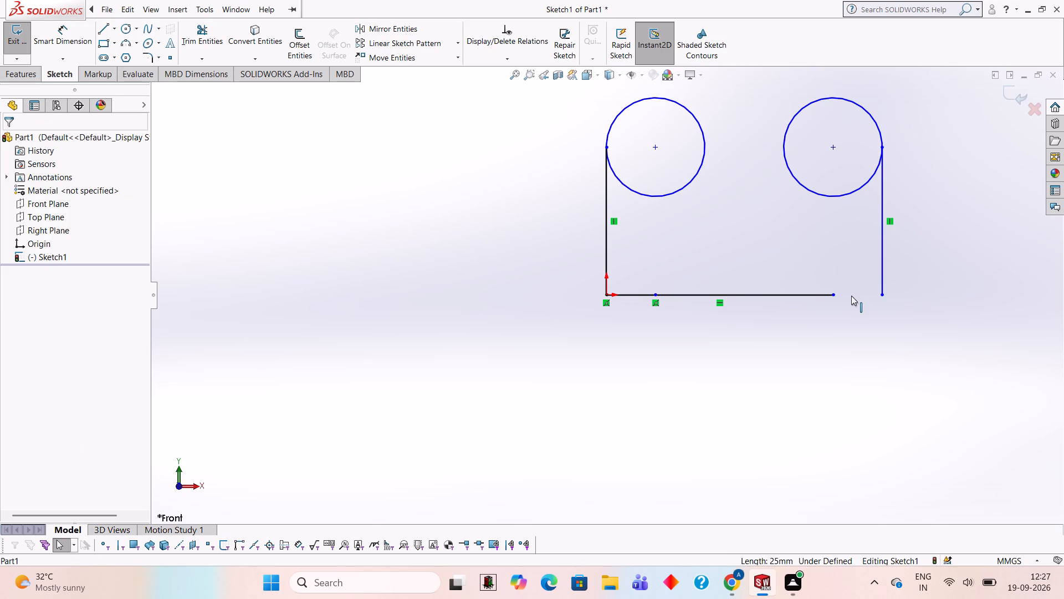
{"action": "left_click", "coordinate": [808, 296]}
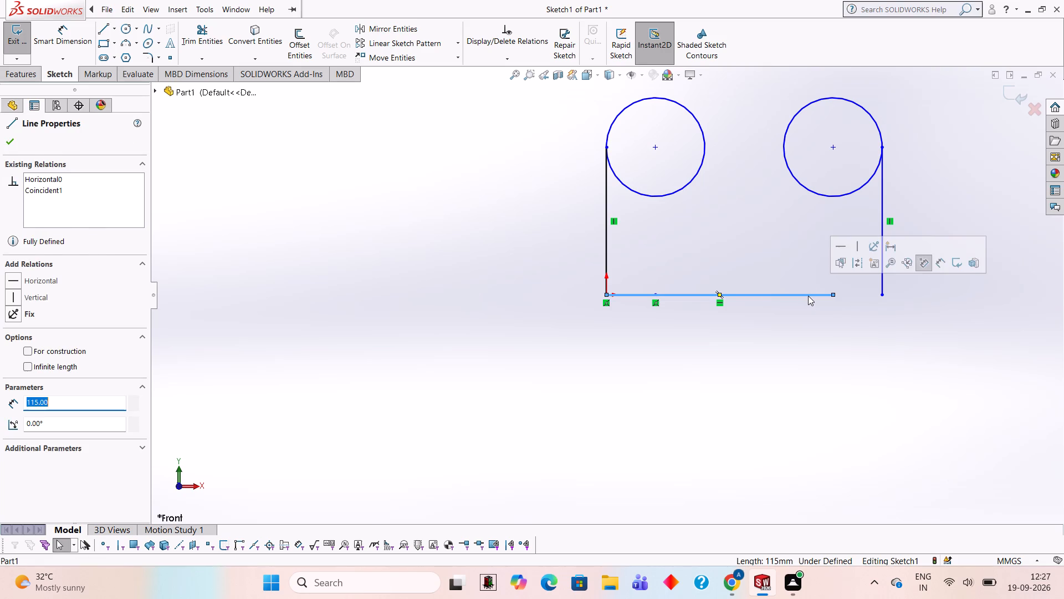
{"action": "key", "text": "Delete"}
{"action": "left_click", "coordinate": [644, 295]}
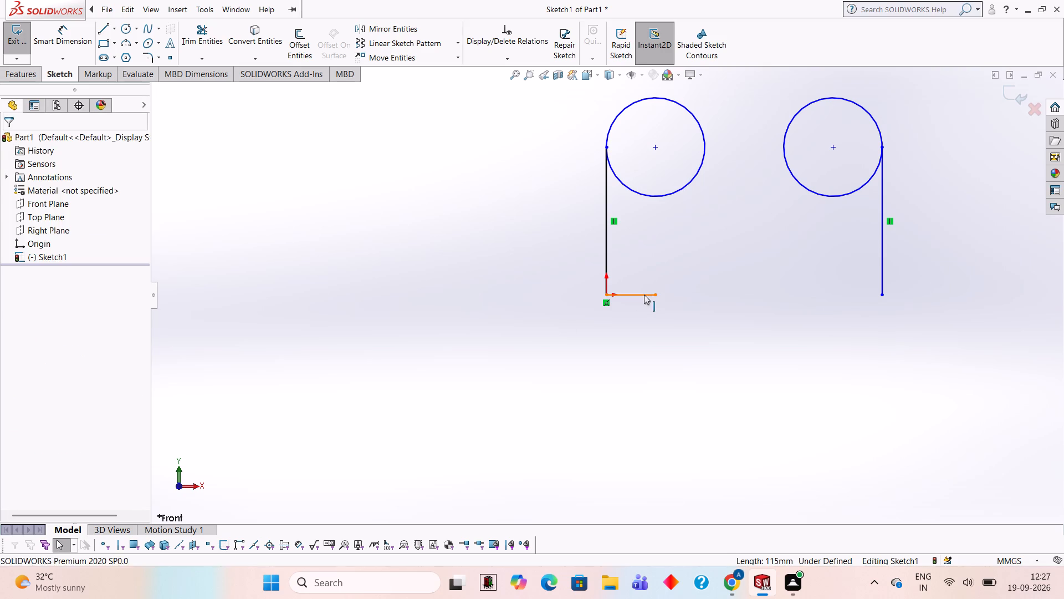
{"action": "key", "text": "Delete"}
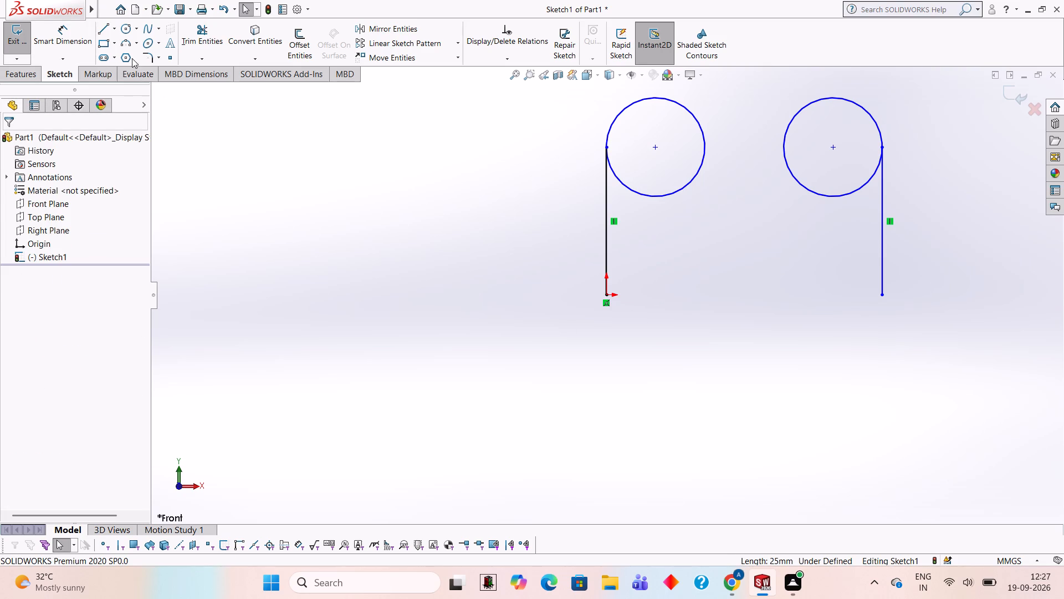
Draw a single 140 mm horizontal base line from the origin to the lower end of the right vertical side.
{"action": "left_click", "coordinate": [104, 29]}
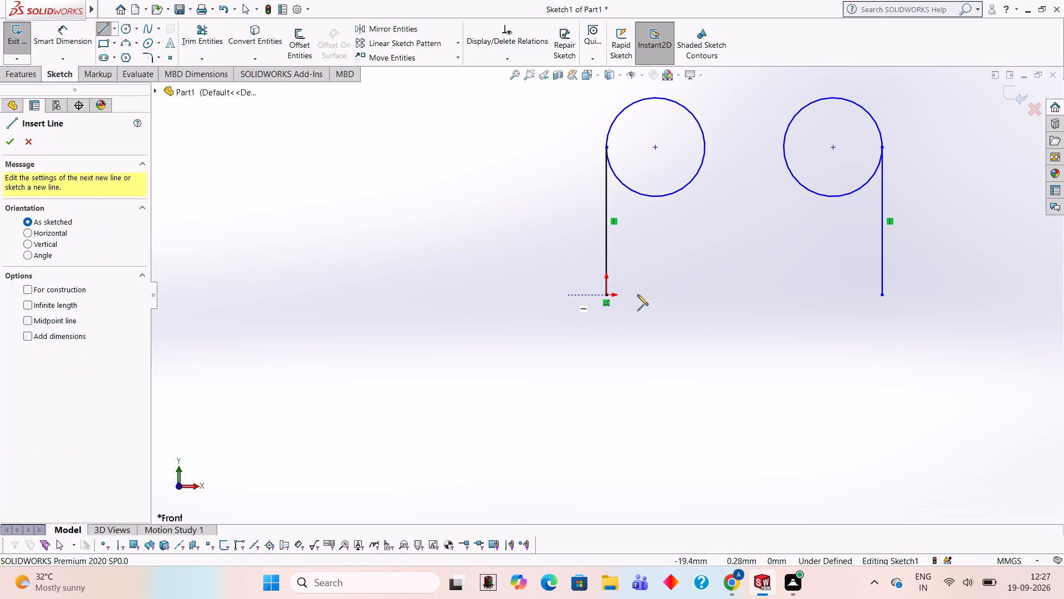
{"action": "left_click", "coordinate": [606, 293]}
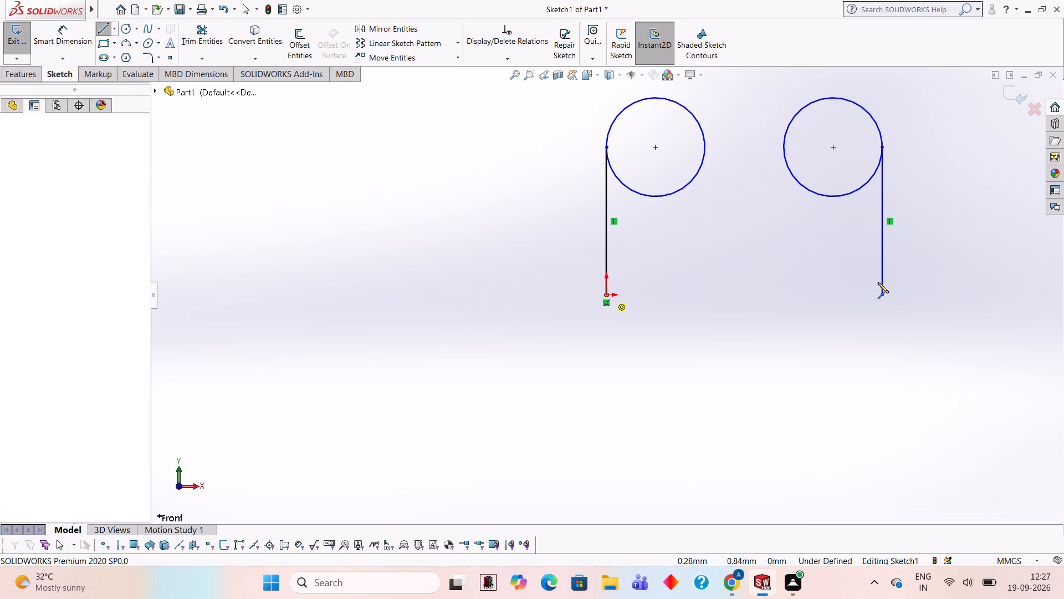
{"action": "left_click", "coordinate": [882, 295]}
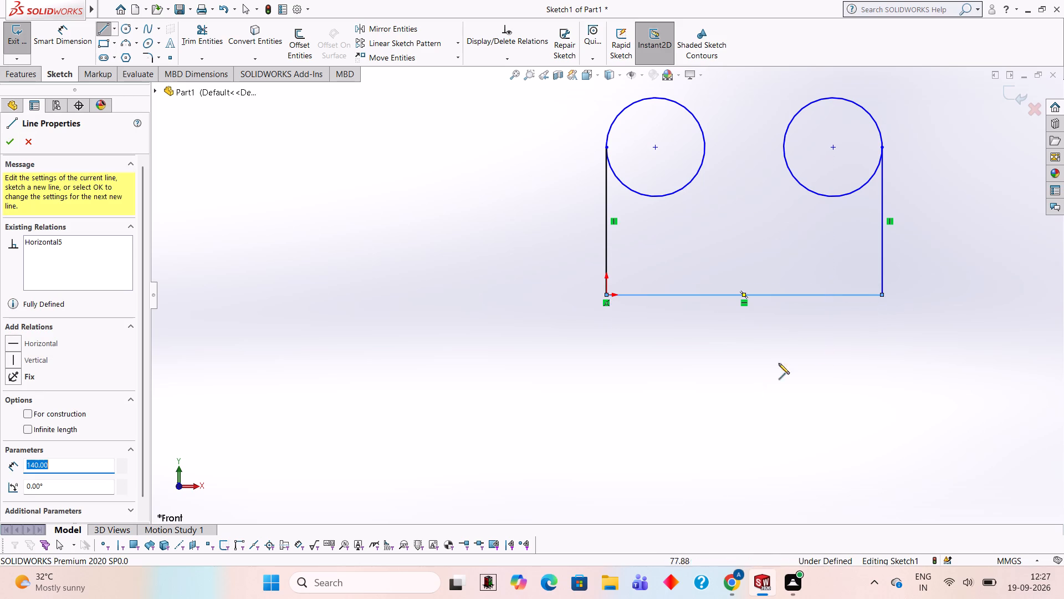
Draw a 90 mm horizontal line joining the topmost points of the two circles.
{"action": "scroll", "coordinate": [939, 221], "scroll_direction": "up", "scroll_amount": 2}
{"action": "scroll", "coordinate": [939, 221], "scroll_direction": "down", "scroll_amount": 2}
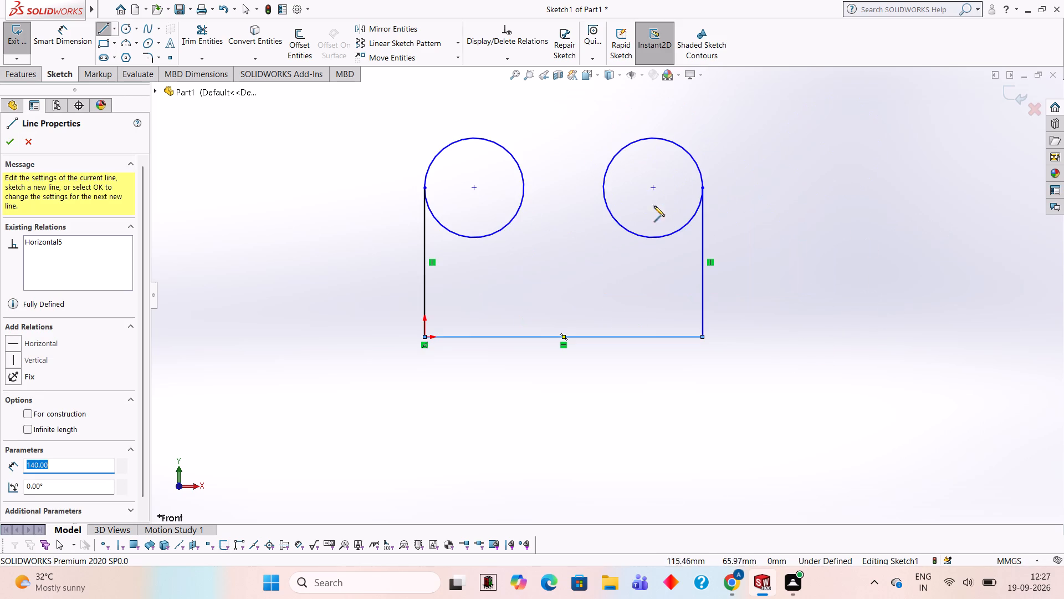
{"action": "left_click", "coordinate": [102, 22]}
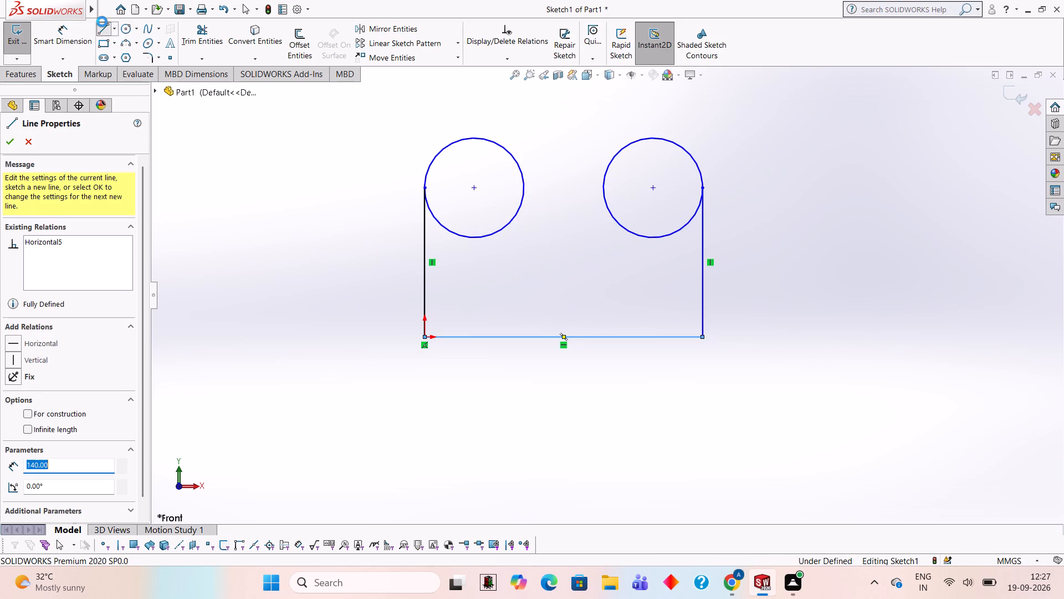
{"action": "left_click", "coordinate": [103, 26]}
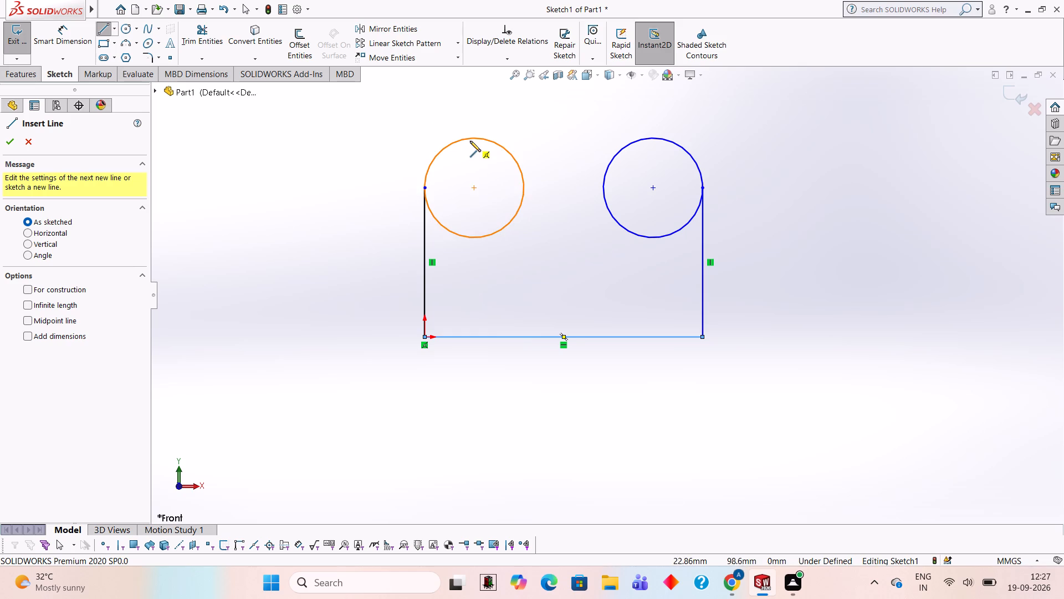
{"action": "left_click", "coordinate": [473, 138]}
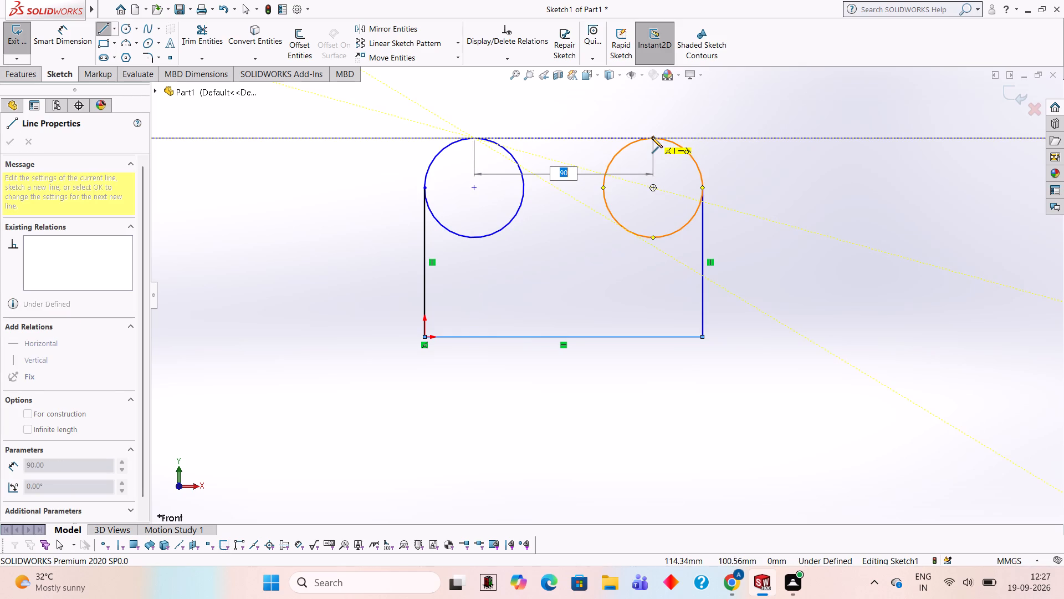
{"action": "left_click", "coordinate": [652, 137]}
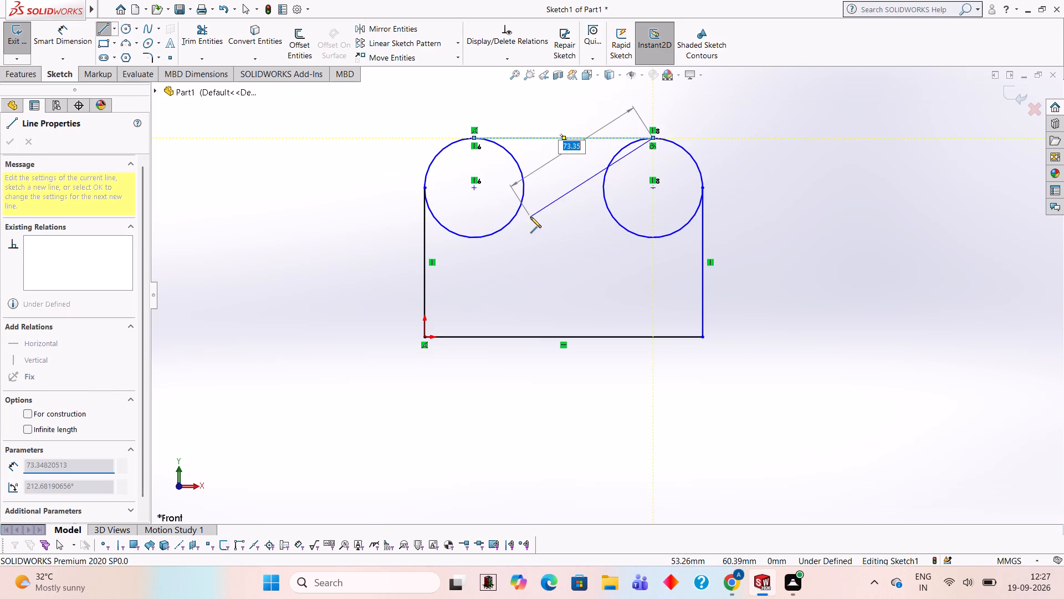
{"action": "key", "text": "Escape"}
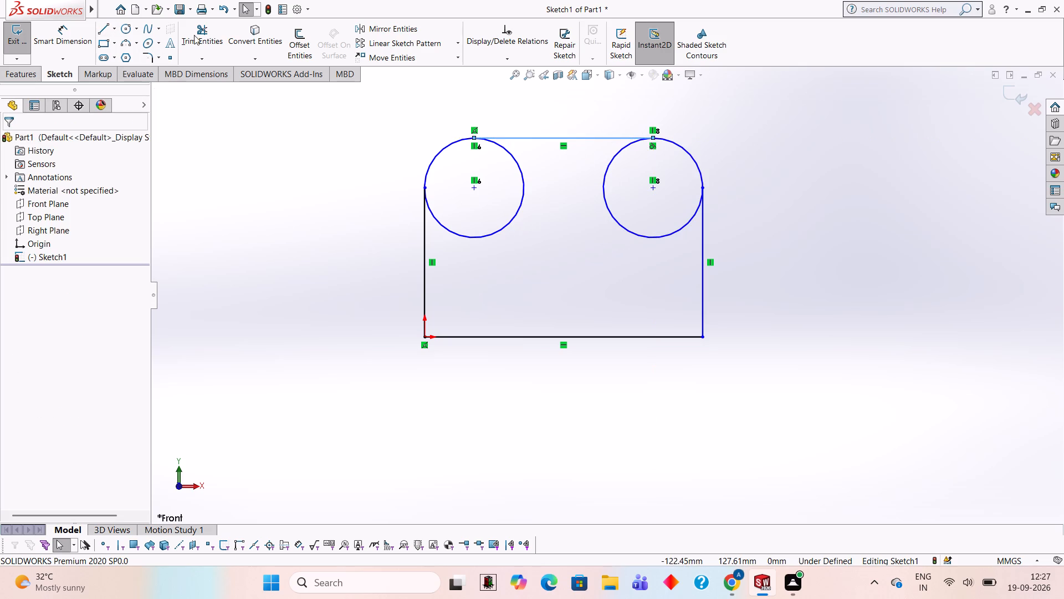
Trim away the inner portions of both circles, leaving only the rounded upper corner arcs.
{"action": "left_click", "coordinate": [201, 35]}
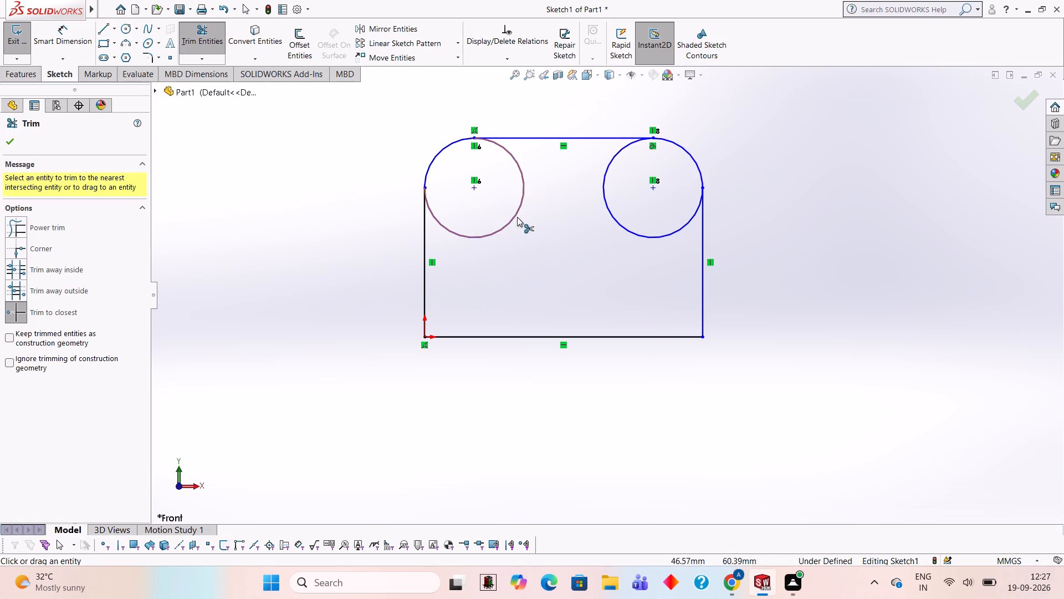
{"action": "left_click", "coordinate": [517, 217]}
{"action": "left_click", "coordinate": [610, 211]}
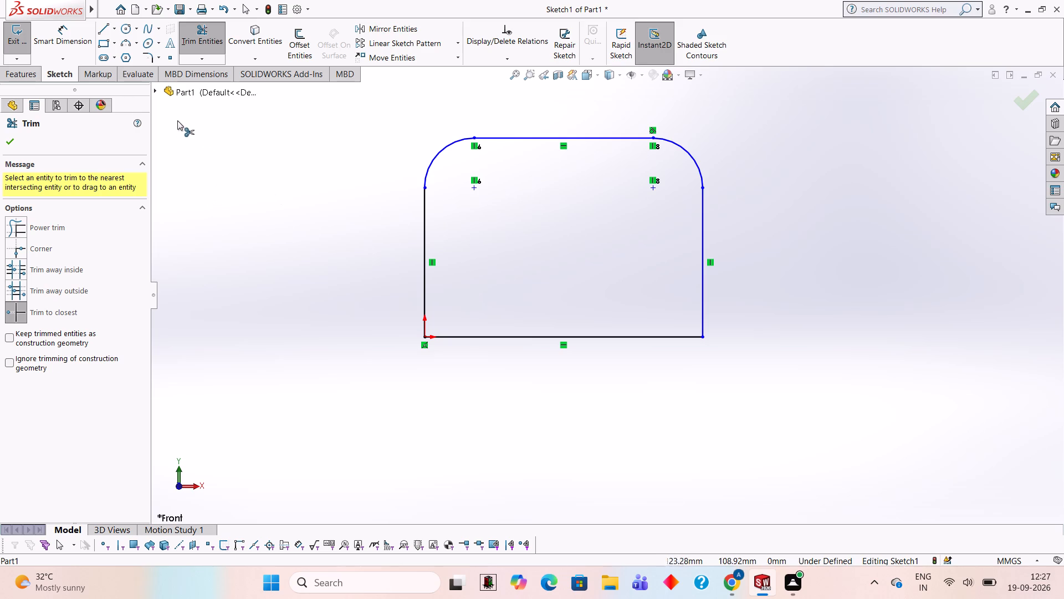
Dimension the profile's overall height between the top line and the base line as 100 mm.
{"action": "left_click", "coordinate": [89, 41]}
{"action": "left_click", "coordinate": [523, 136]}
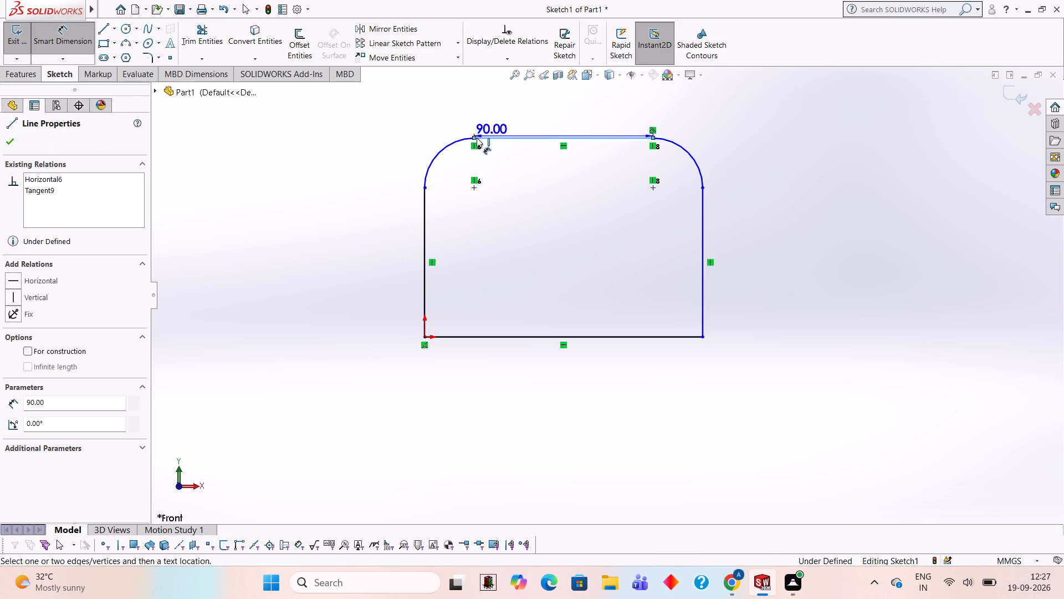
{"action": "left_click", "coordinate": [509, 336]}
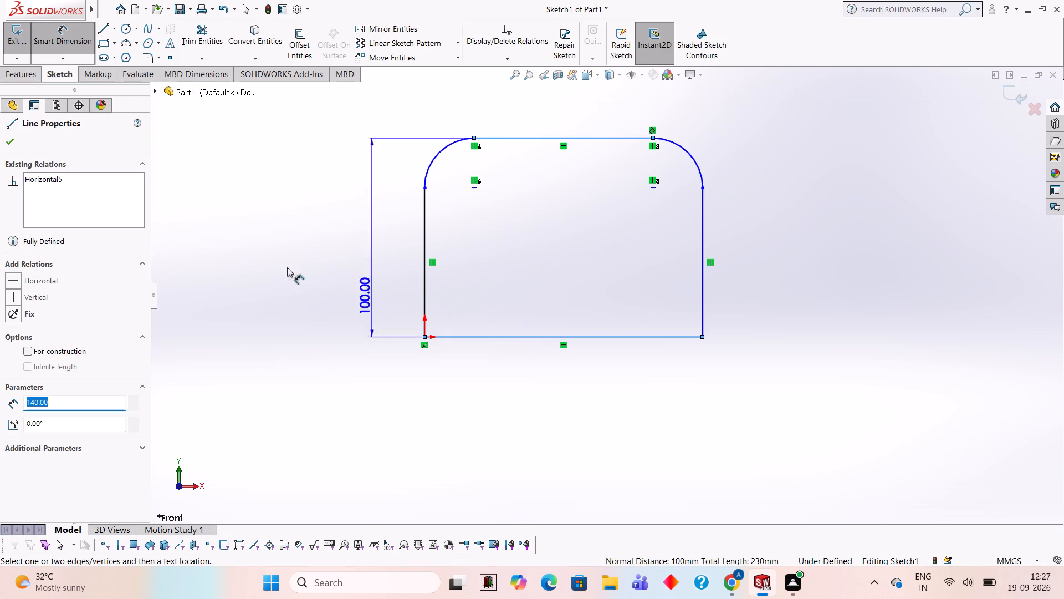
{"action": "left_click", "coordinate": [290, 235]}
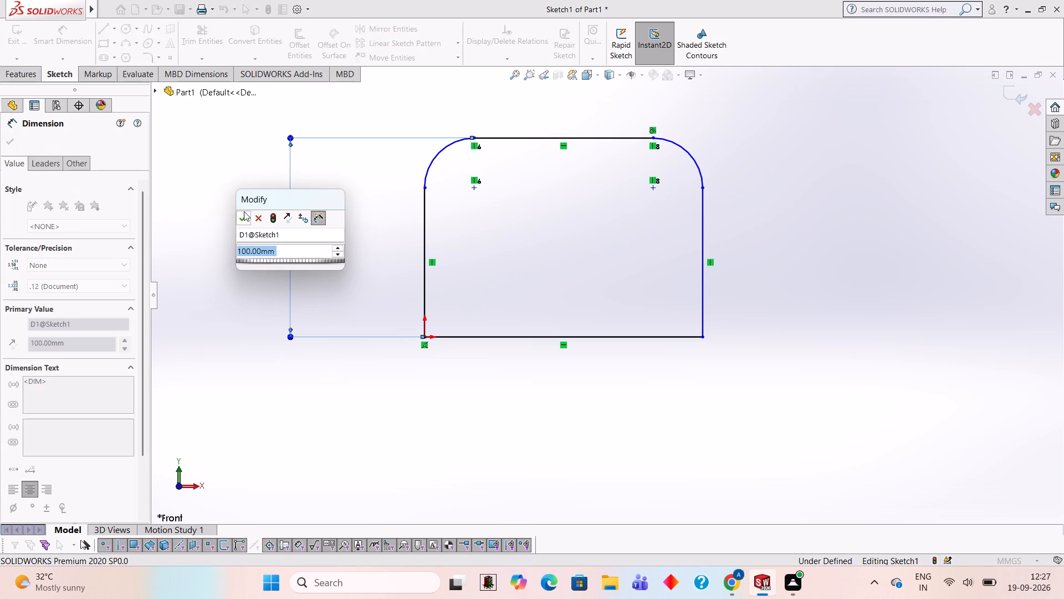
{"action": "left_click", "coordinate": [248, 219]}
{"action": "left_click", "coordinate": [801, 158]}
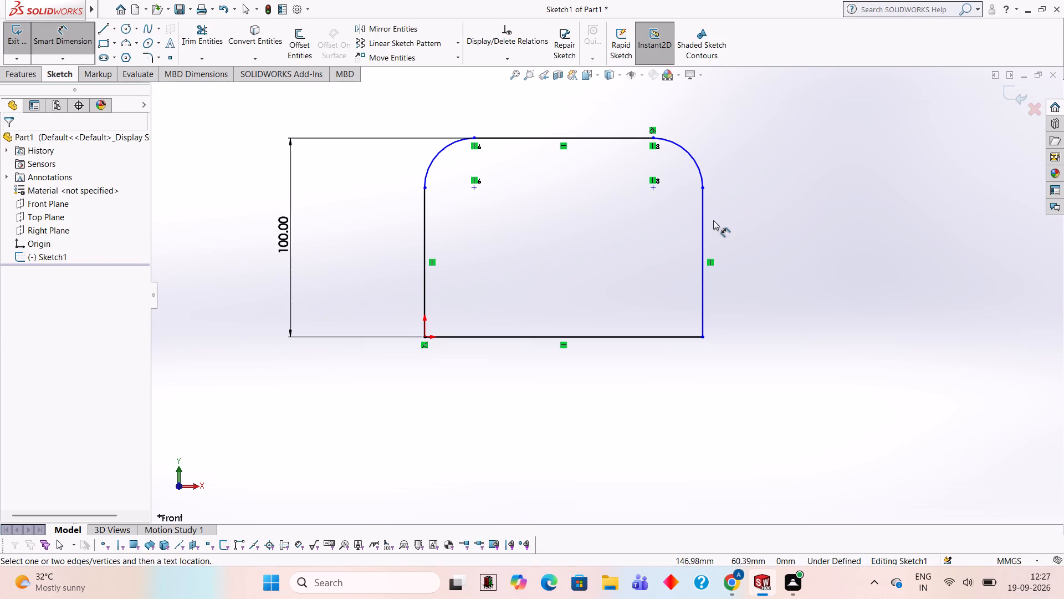
Dimension the right vertical side as 75 mm.
{"action": "left_click", "coordinate": [705, 217]}
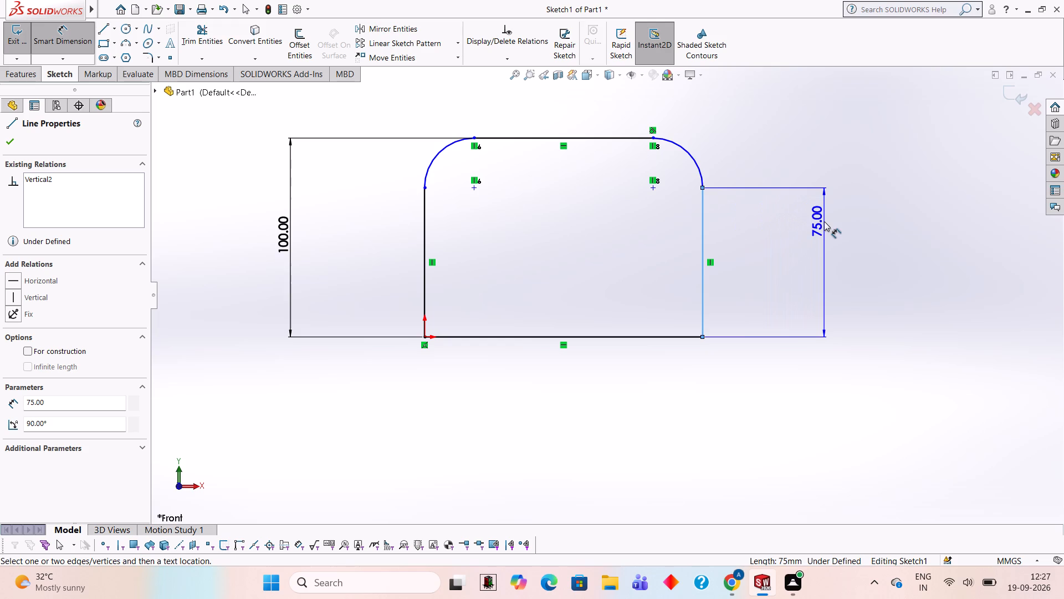
{"action": "left_click", "coordinate": [824, 221]}
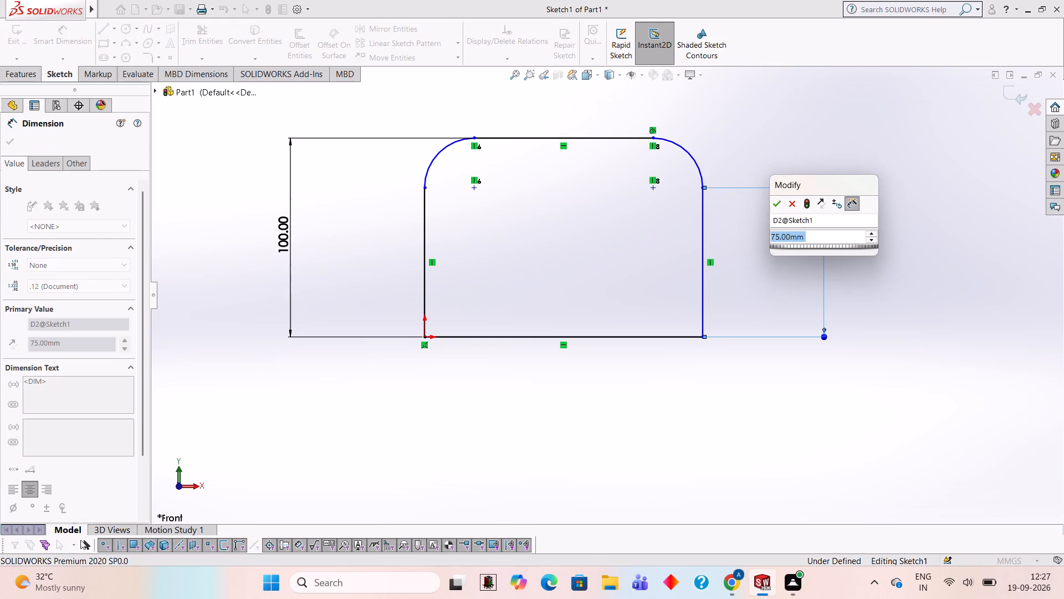
{"action": "left_click", "coordinate": [776, 201]}
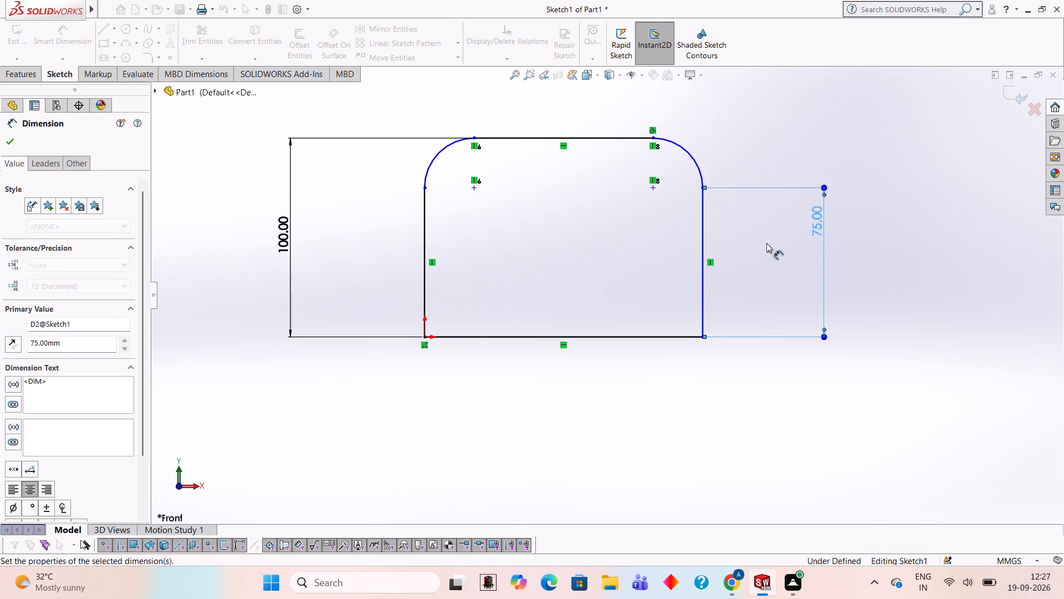
{"action": "left_click", "coordinate": [940, 207]}
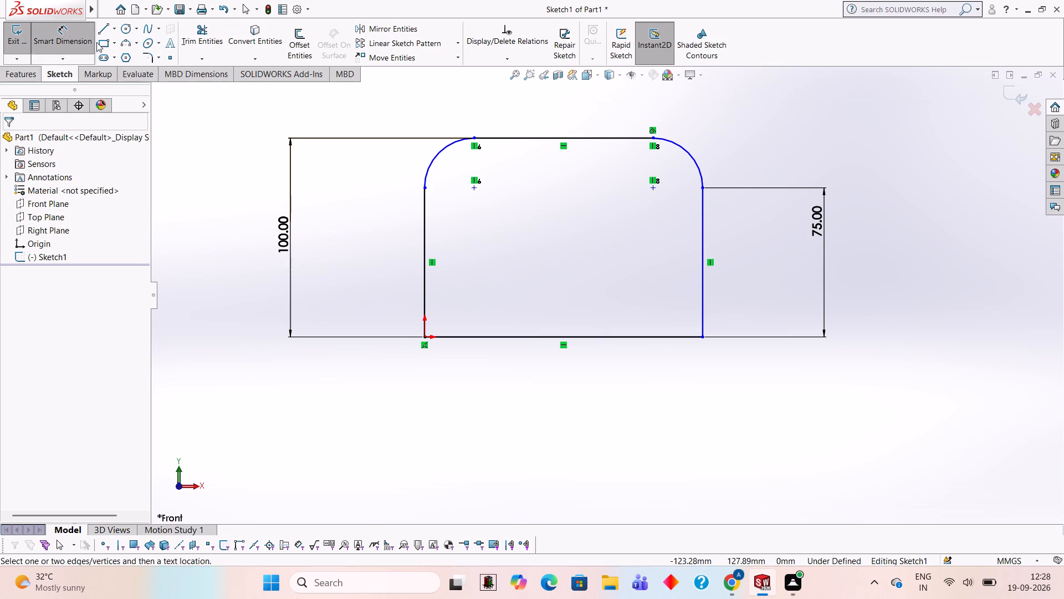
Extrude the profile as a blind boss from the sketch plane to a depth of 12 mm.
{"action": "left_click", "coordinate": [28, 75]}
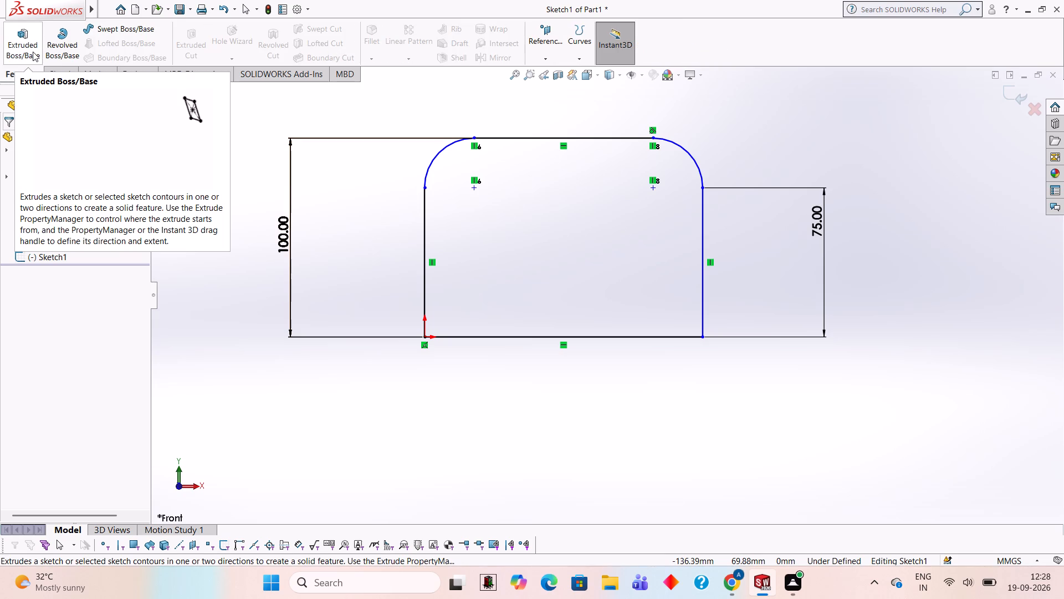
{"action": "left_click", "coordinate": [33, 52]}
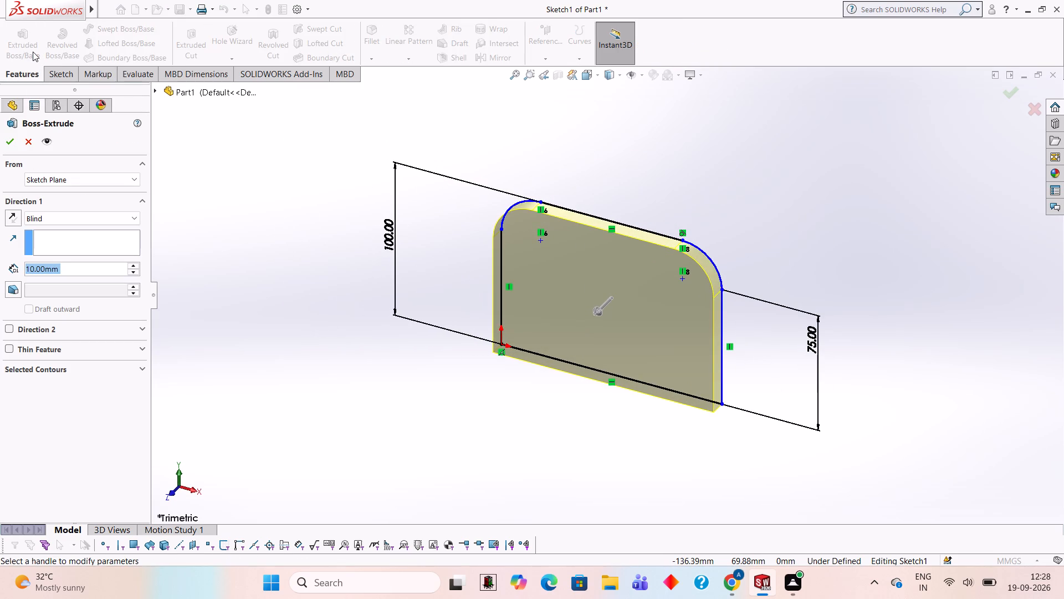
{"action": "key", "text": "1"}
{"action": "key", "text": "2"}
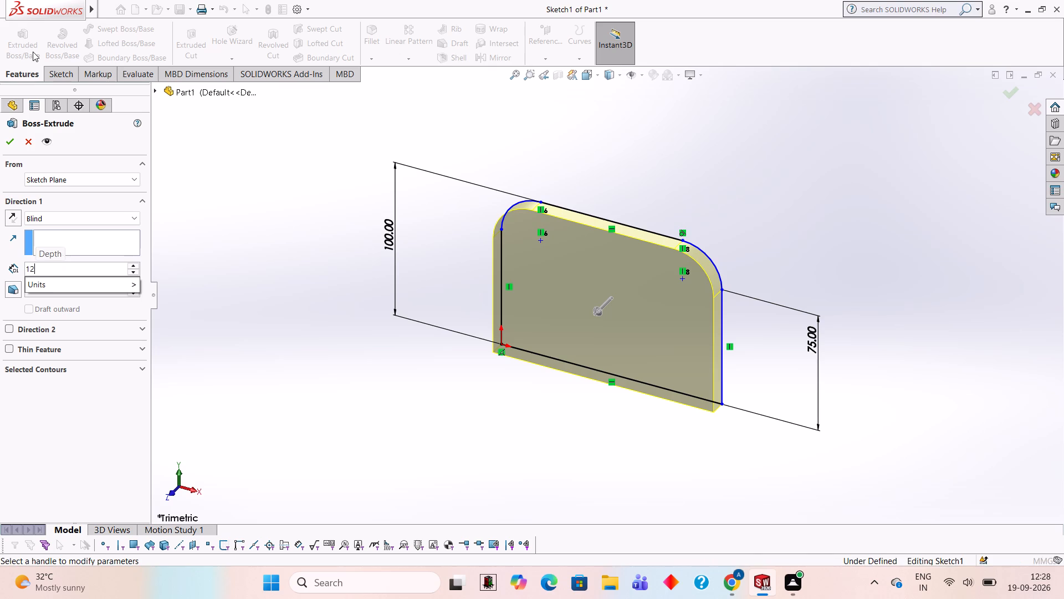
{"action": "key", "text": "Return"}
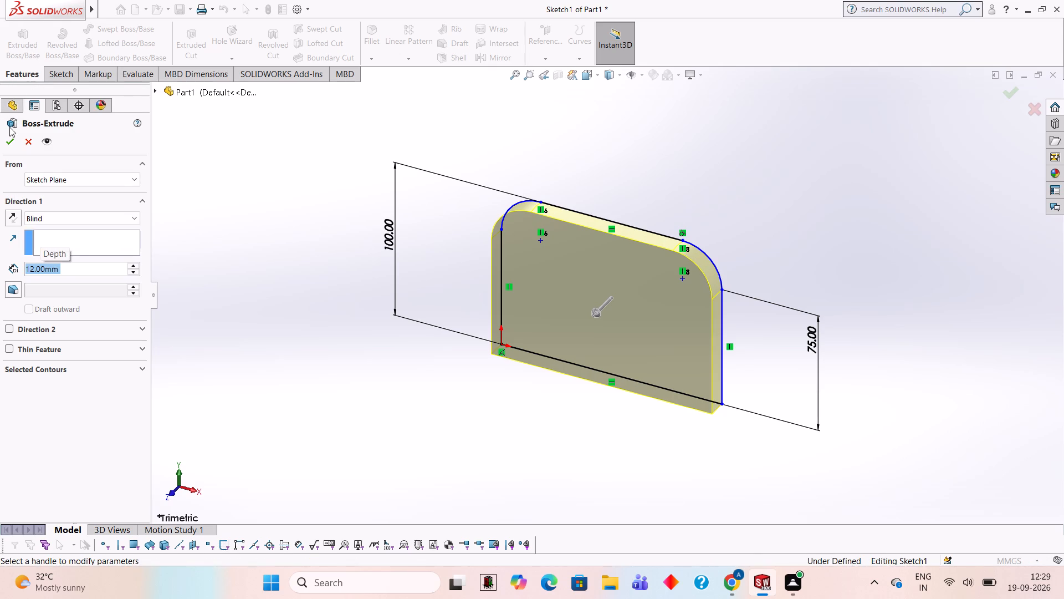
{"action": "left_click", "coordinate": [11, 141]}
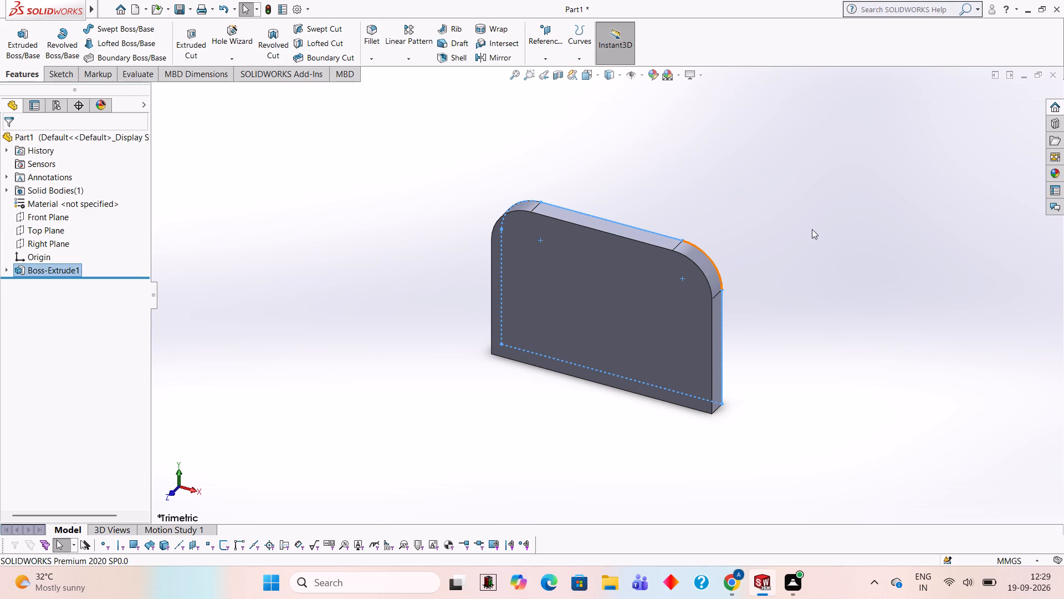
Examine the extruded plate from the front, back, edges and underside.
{"action": "middle_click_drag", "start_coordinate": [839, 194], "coordinate": [659, 88]}
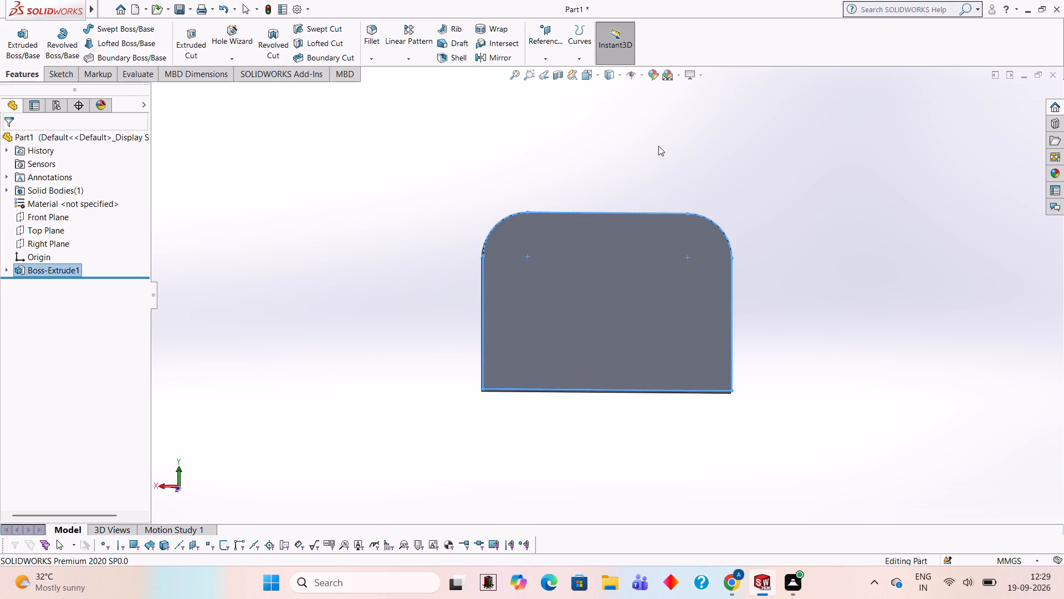
{"action": "middle_click_drag", "start_coordinate": [658, 151], "coordinate": [628, 383]}
{"action": "middle_click_drag", "start_coordinate": [632, 201], "coordinate": [570, 271]}
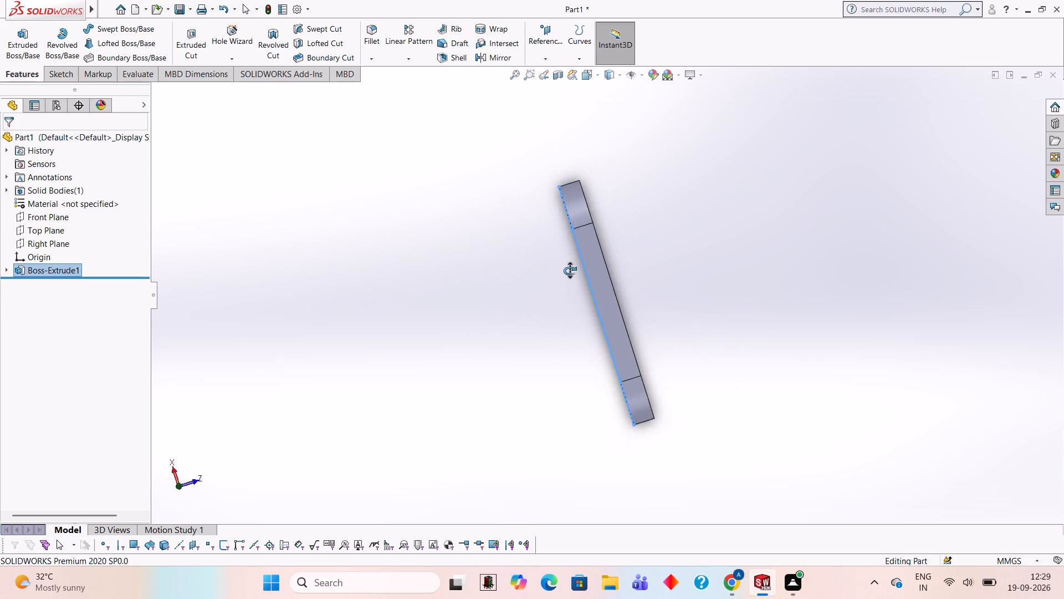
{"action": "middle_click_drag", "start_coordinate": [570, 271], "coordinate": [659, 145]}
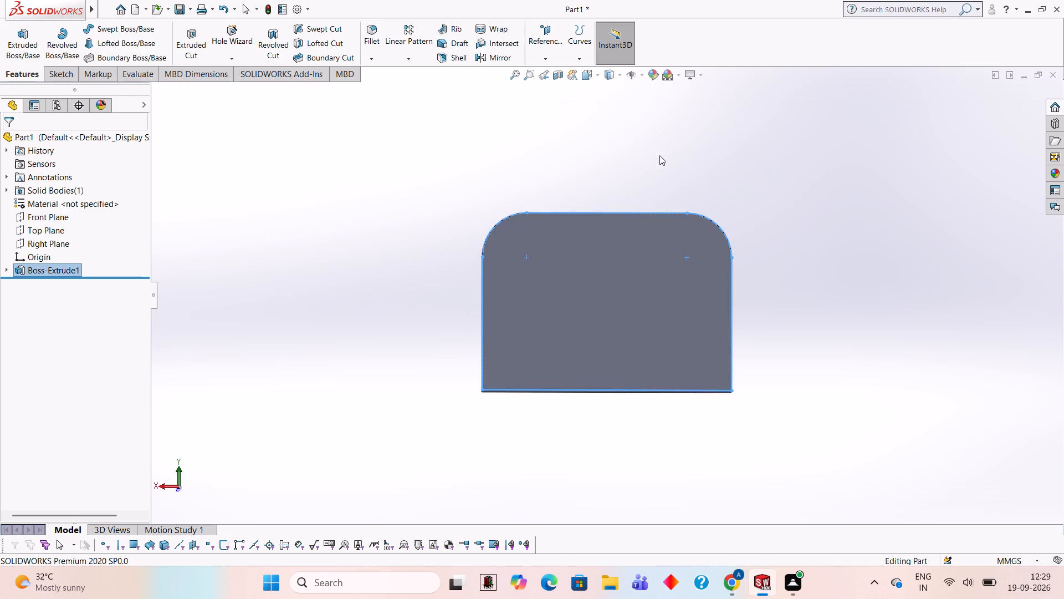
{"action": "middle_click_drag", "start_coordinate": [627, 311], "coordinate": [630, 104]}
{"action": "middle_click_drag", "start_coordinate": [610, 237], "coordinate": [616, 194]}
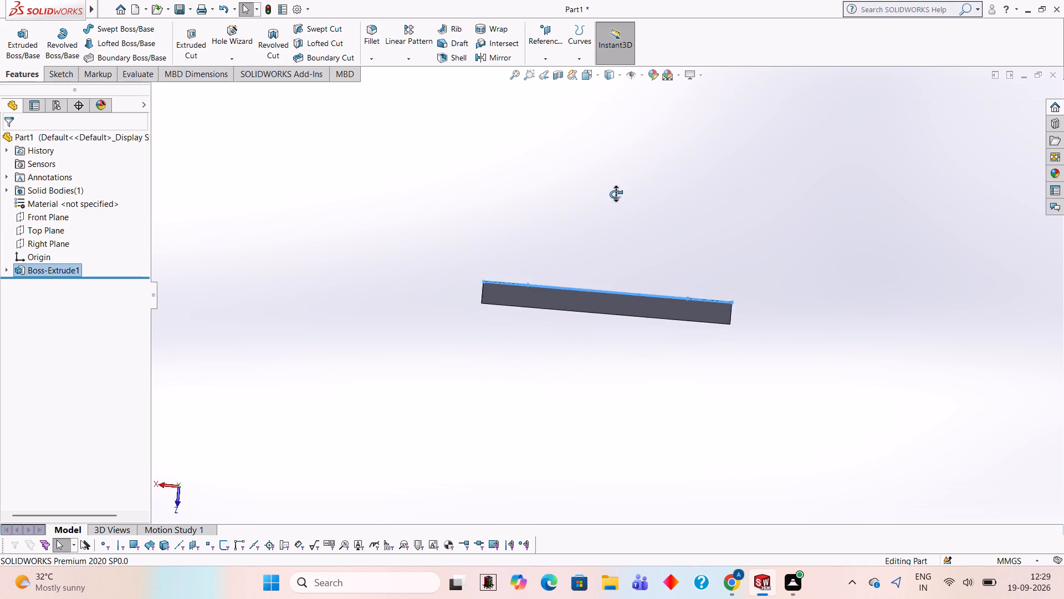
{"action": "middle_click_drag", "start_coordinate": [616, 194], "coordinate": [634, 197]}
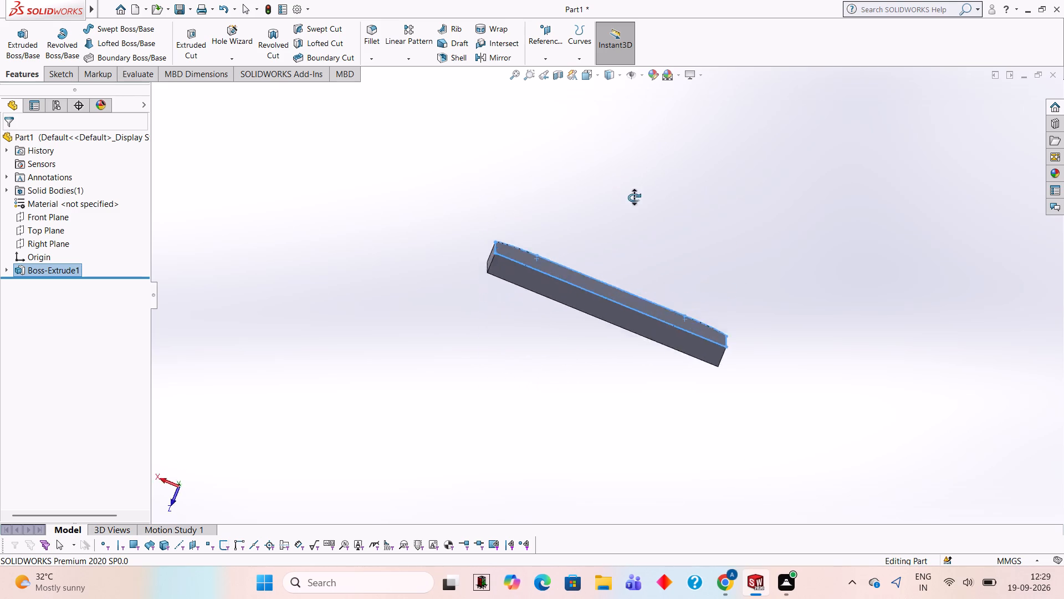
{"action": "middle_click_drag", "start_coordinate": [634, 197], "coordinate": [781, 418]}
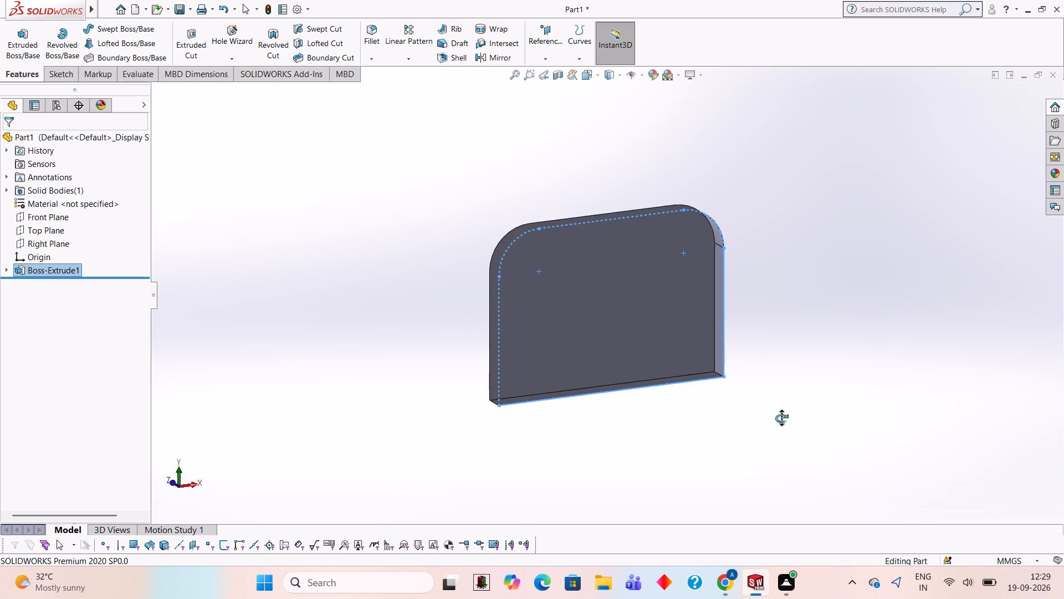
{"action": "middle_click_drag", "start_coordinate": [781, 418], "coordinate": [483, 240]}
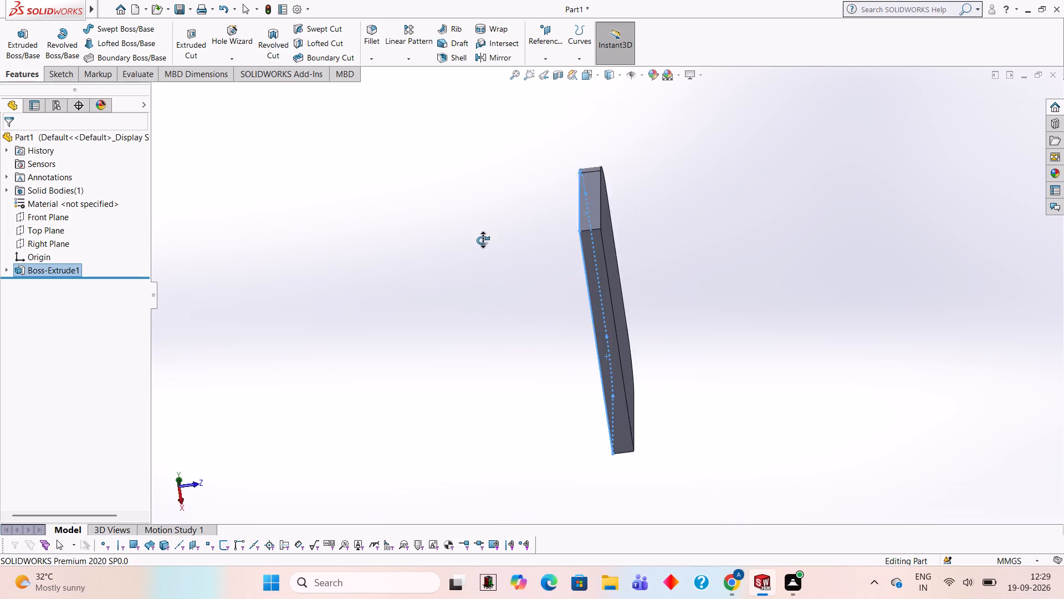
{"action": "middle_click_drag", "start_coordinate": [483, 240], "coordinate": [383, 484]}
{"action": "middle_click_drag", "start_coordinate": [526, 186], "coordinate": [507, 282]}
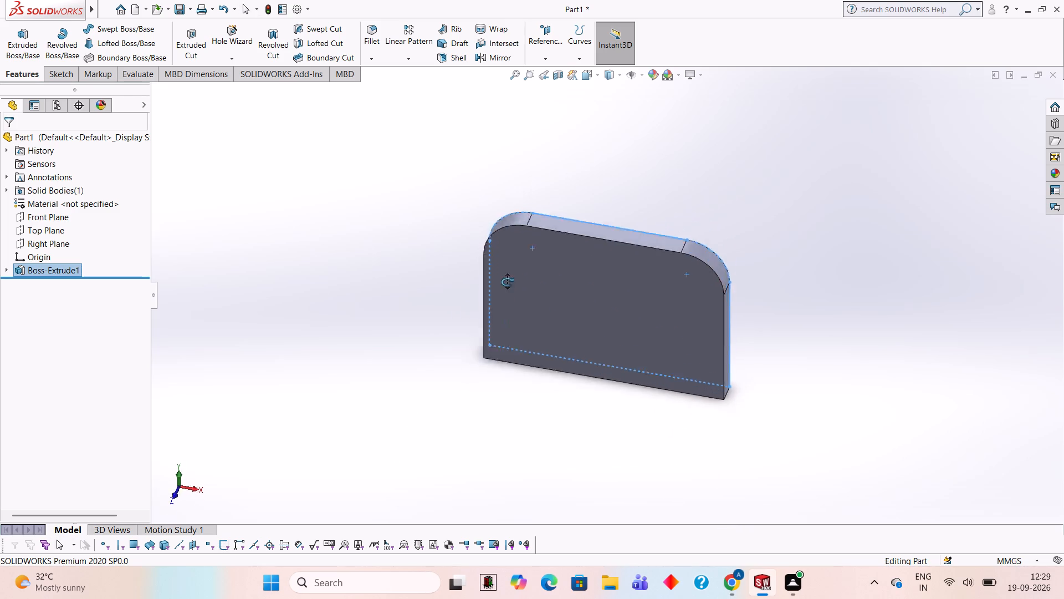
{"action": "middle_click_drag", "start_coordinate": [507, 282], "coordinate": [490, 392]}
{"action": "middle_click_drag", "start_coordinate": [506, 202], "coordinate": [615, 231]}
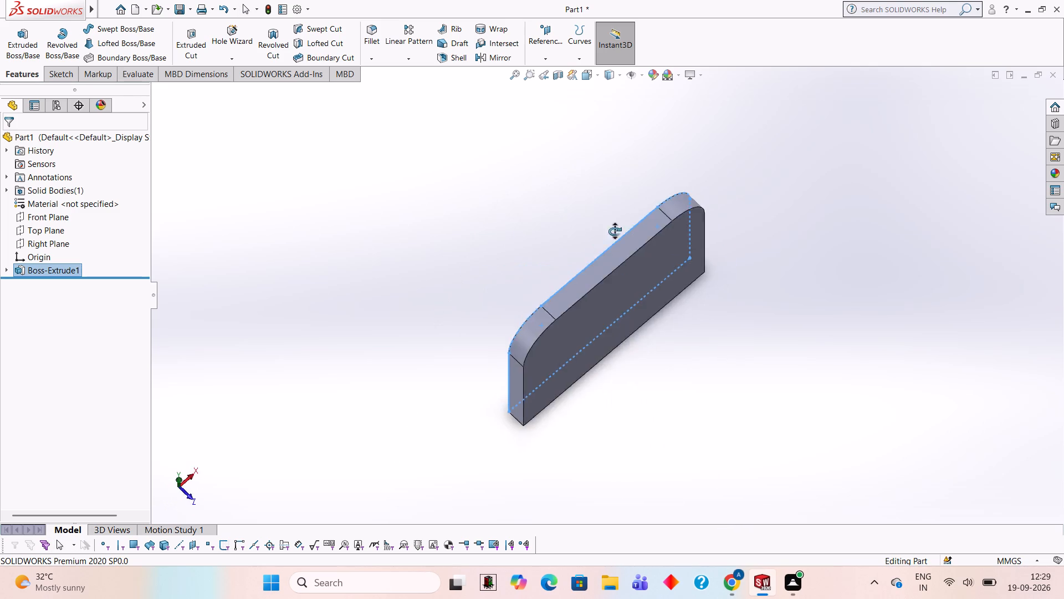
{"action": "middle_click_drag", "start_coordinate": [615, 231], "coordinate": [561, 164]}
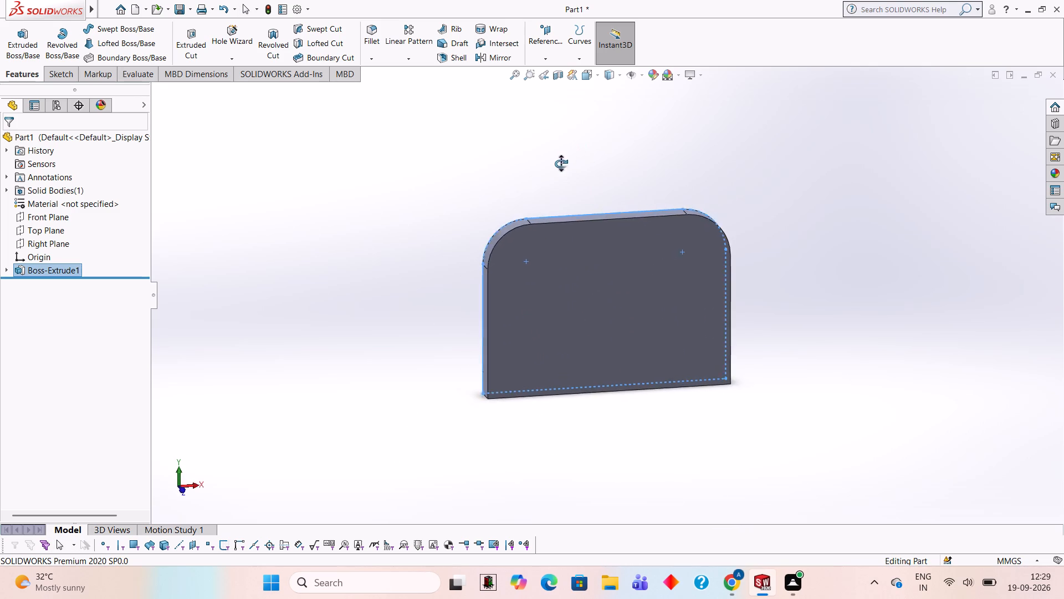
{"action": "middle_click_drag", "start_coordinate": [561, 164], "coordinate": [541, 144]}
{"action": "middle_click_drag", "start_coordinate": [562, 175], "coordinate": [646, 154]}
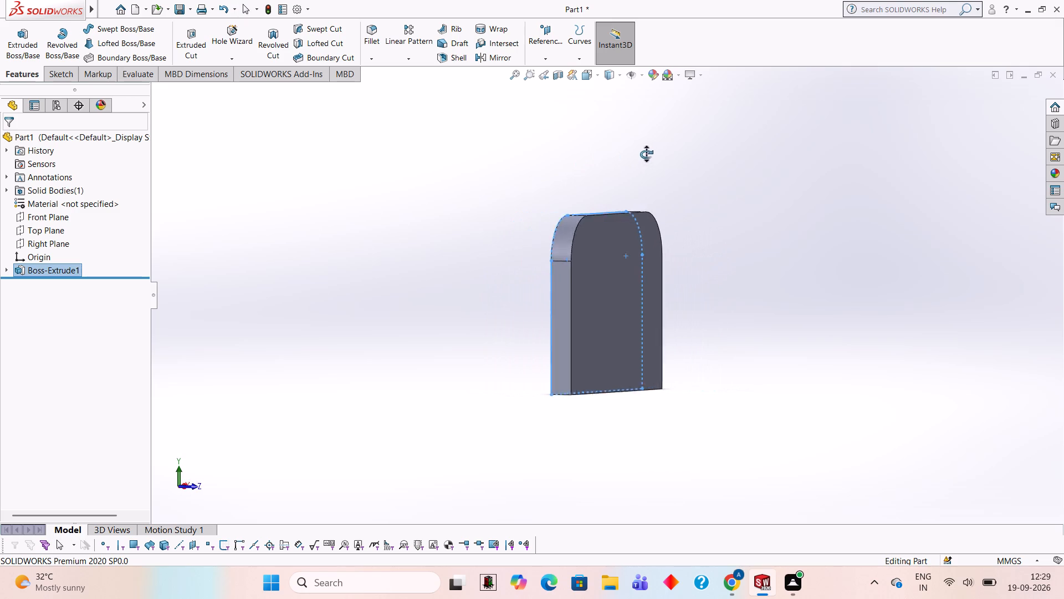
{"action": "middle_click_drag", "start_coordinate": [646, 154], "coordinate": [558, 198]}
{"action": "middle_click_drag", "start_coordinate": [561, 198], "coordinate": [573, 191]}
{"action": "middle_click", "coordinate": [579, 188]}
{"action": "middle_click", "coordinate": [582, 177]}
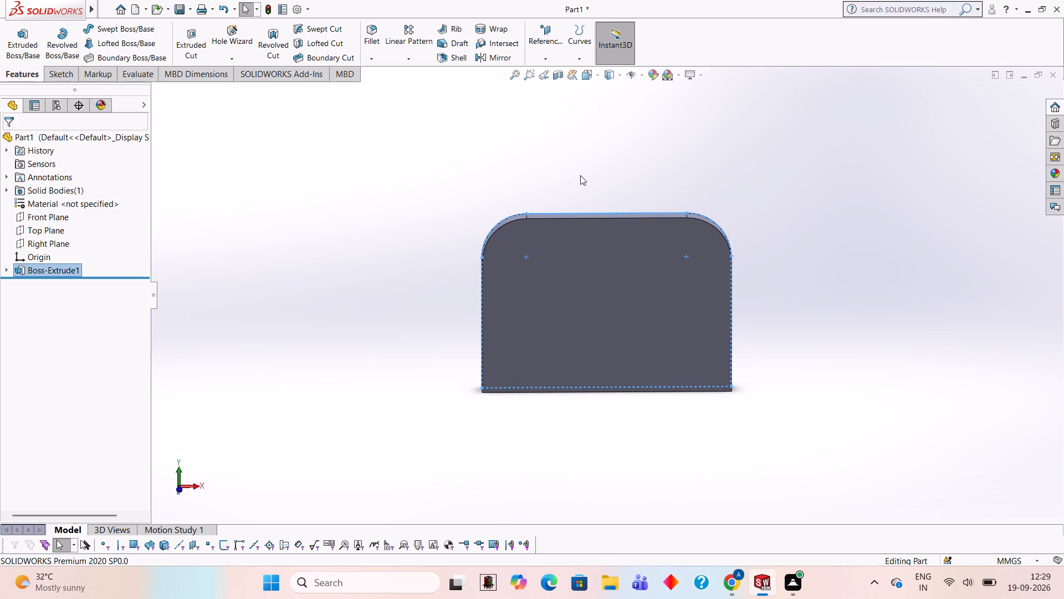
Undo the extrusion, dimensions, corner trims and connecting lines, back to the two corner circles, vertical sides and short base line.
{"action": "key", "text": "ctrl+z"}
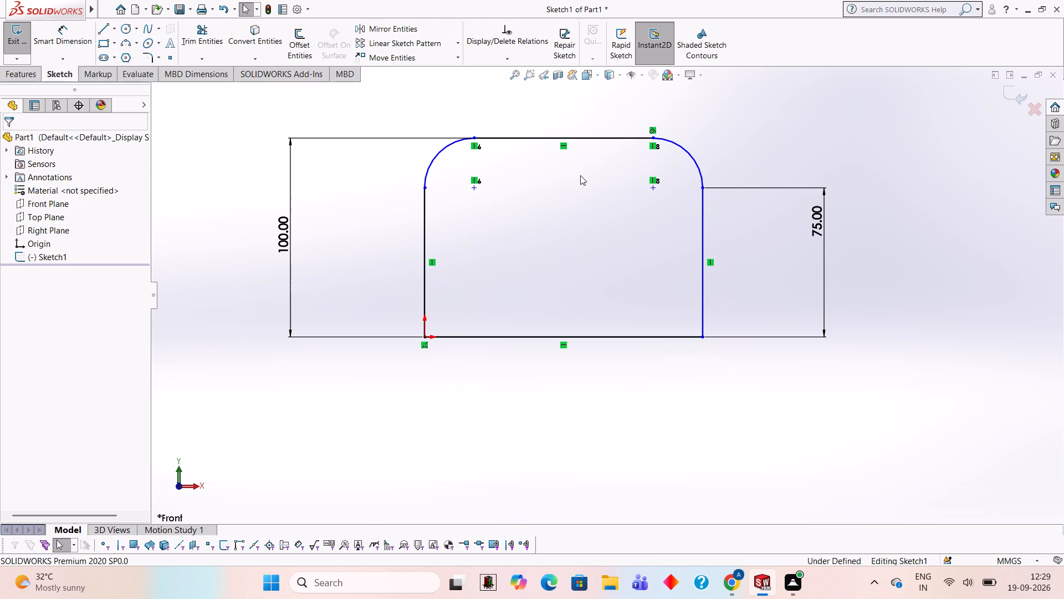
{"action": "key", "text": "ctrl+z"}
{"action": "key", "text": "ctrl+z"}
{"action": "key", "text": "ctrl+z"}
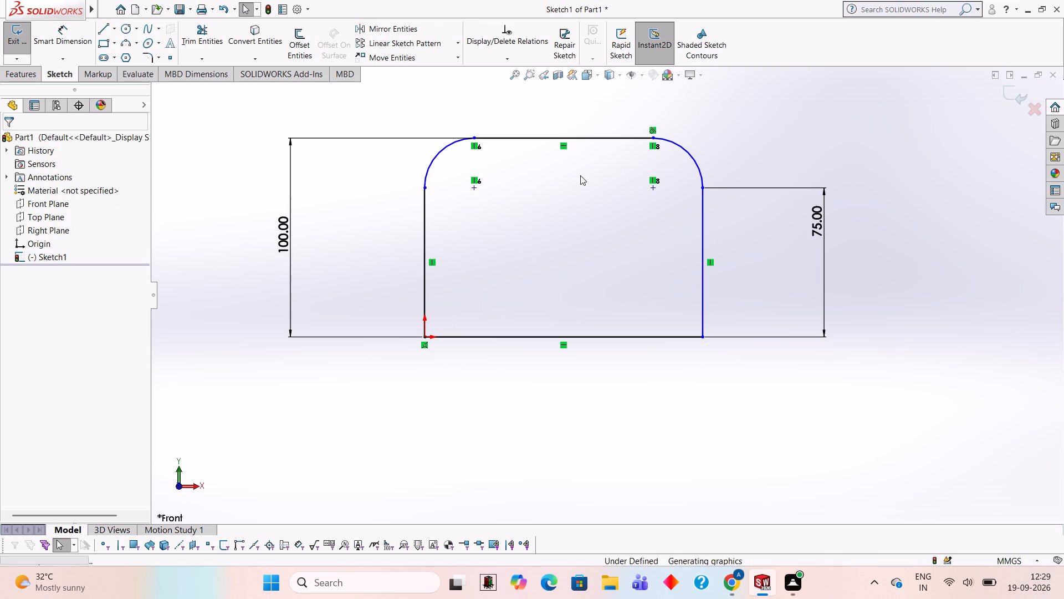
{"action": "key", "text": "ctrl+z"}
{"action": "key", "text": "ctrl+z"}
{"action": "key", "text": "ctrl+z"}
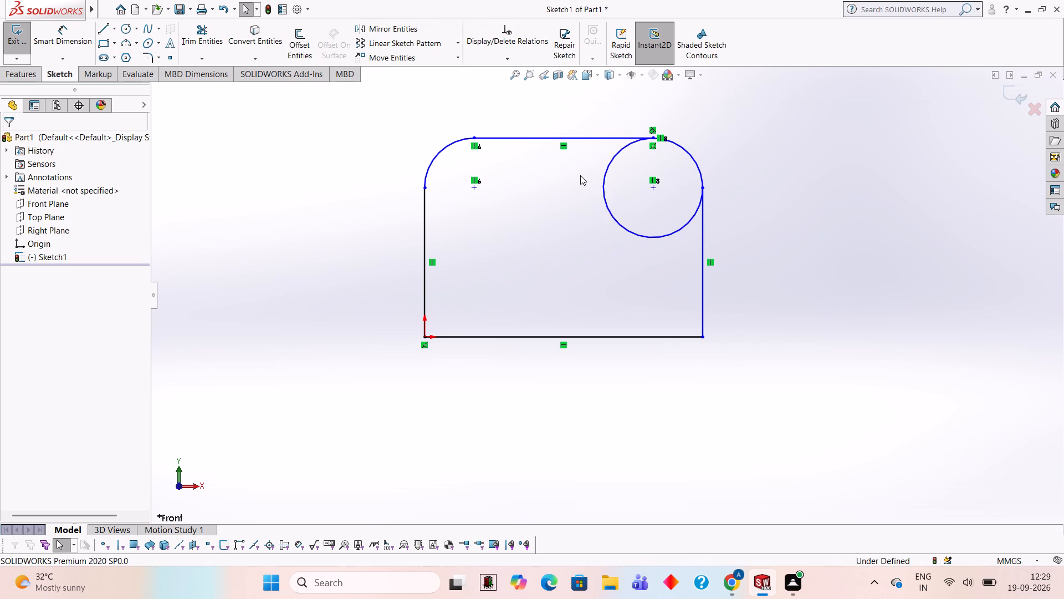
{"action": "key", "text": "ctrl+z"}
{"action": "key", "text": "ctrl+z"}
{"action": "key", "text": "ctrl+z"}
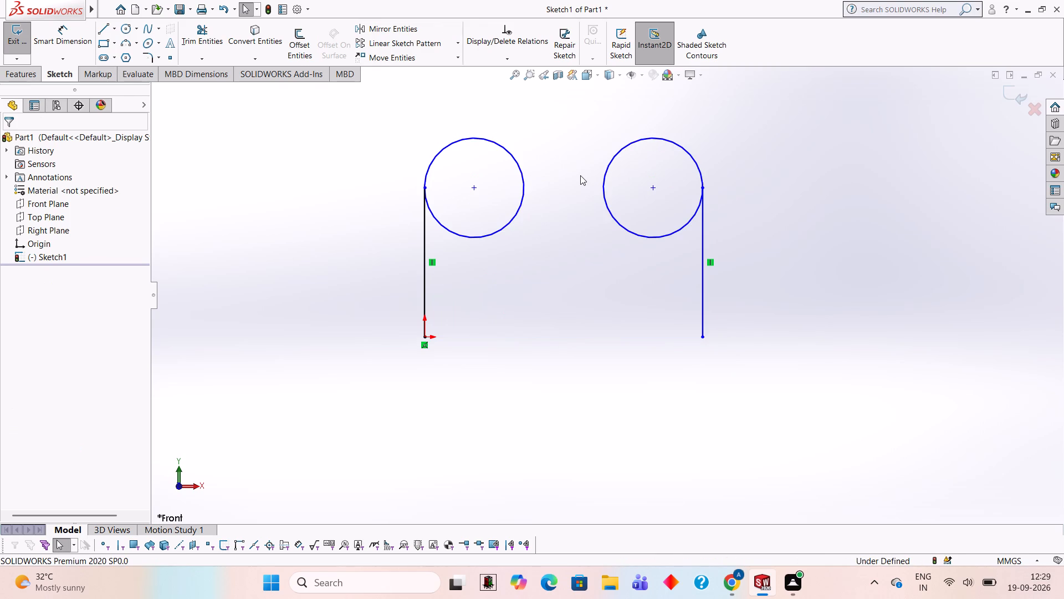
{"action": "key", "text": "ctrl+z"}
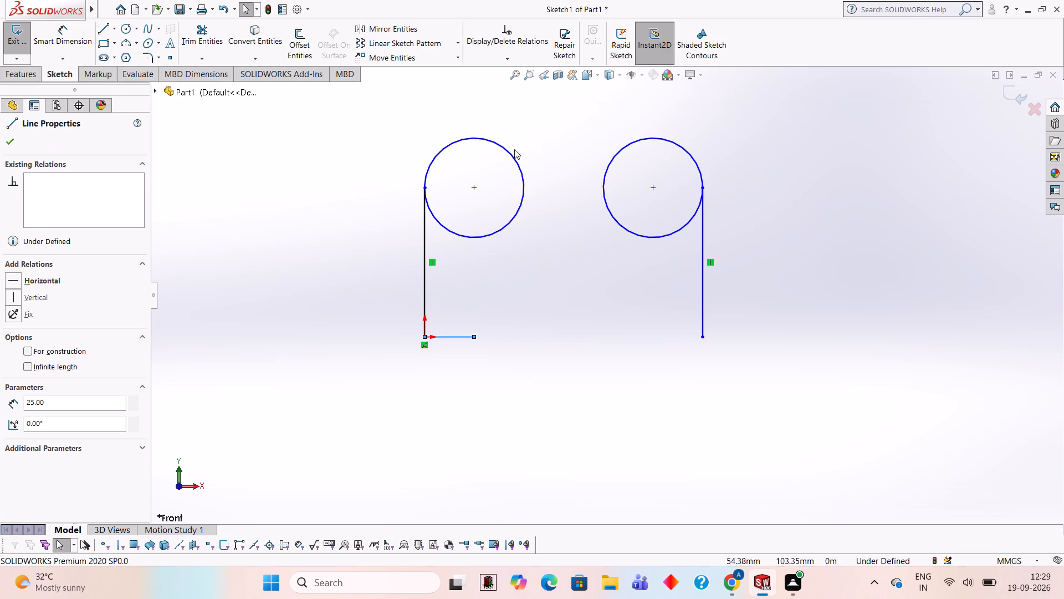
Delete both circles, both vertical sides and the short base line to empty the Front Plane sketch.
{"action": "left_click", "coordinate": [493, 233]}
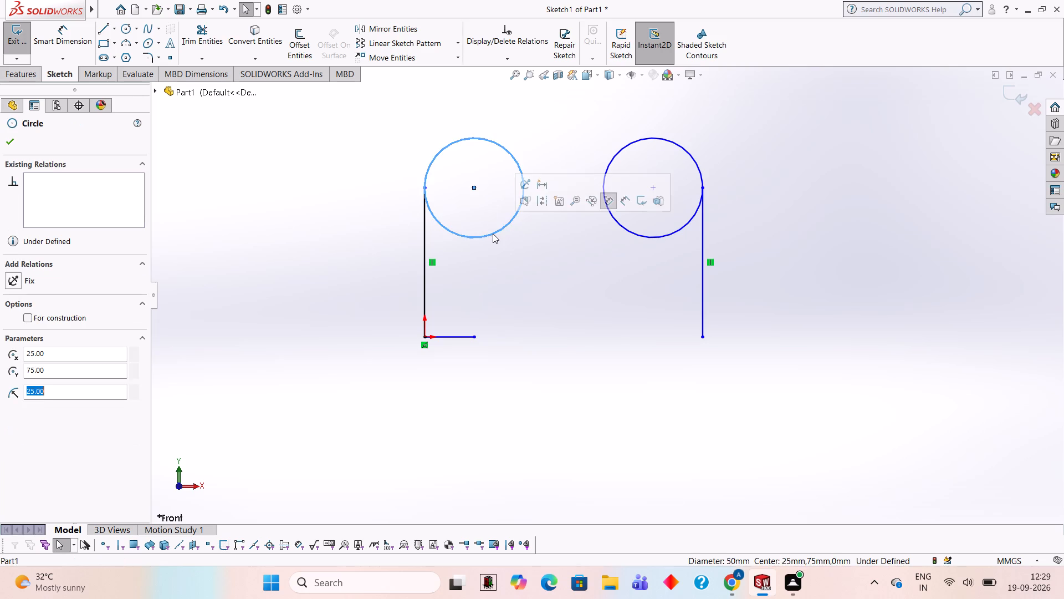
{"action": "key", "text": "Delete"}
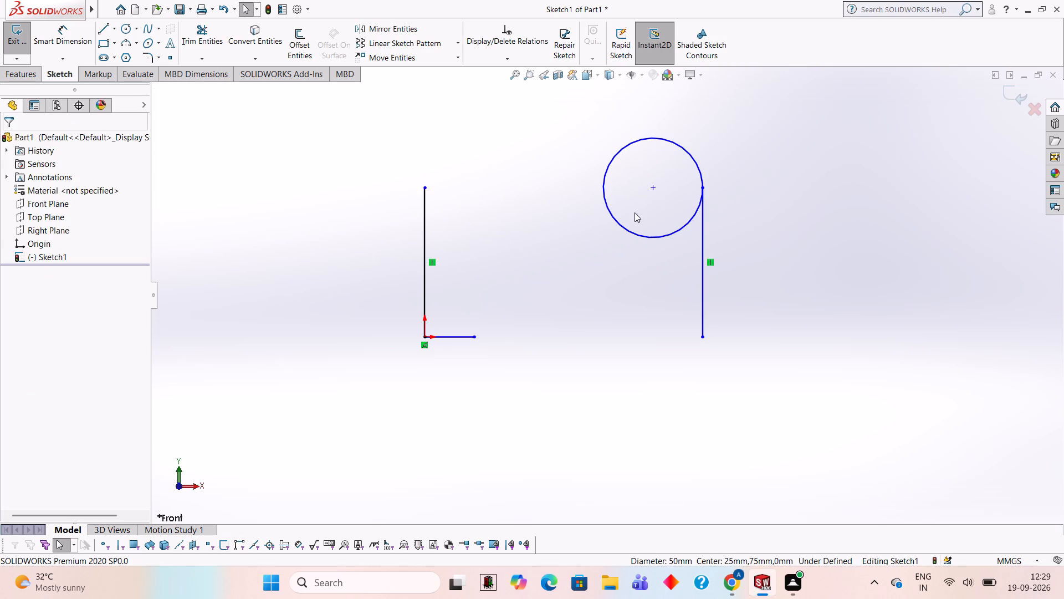
{"action": "left_click", "coordinate": [651, 235]}
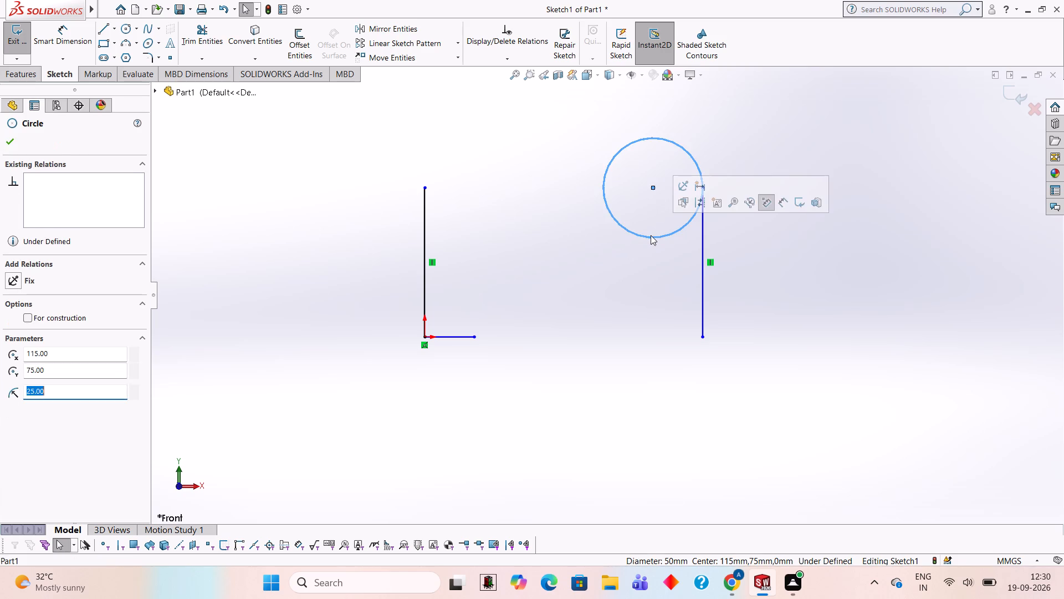
{"action": "key", "text": "Delete"}
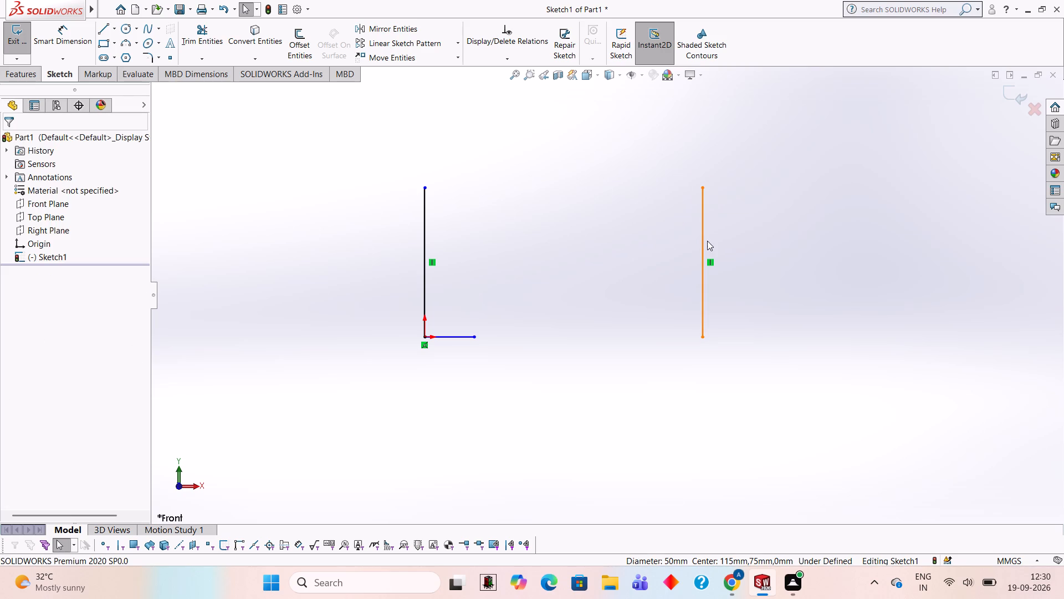
{"action": "left_click", "coordinate": [702, 238]}
{"action": "key", "text": "Delete"}
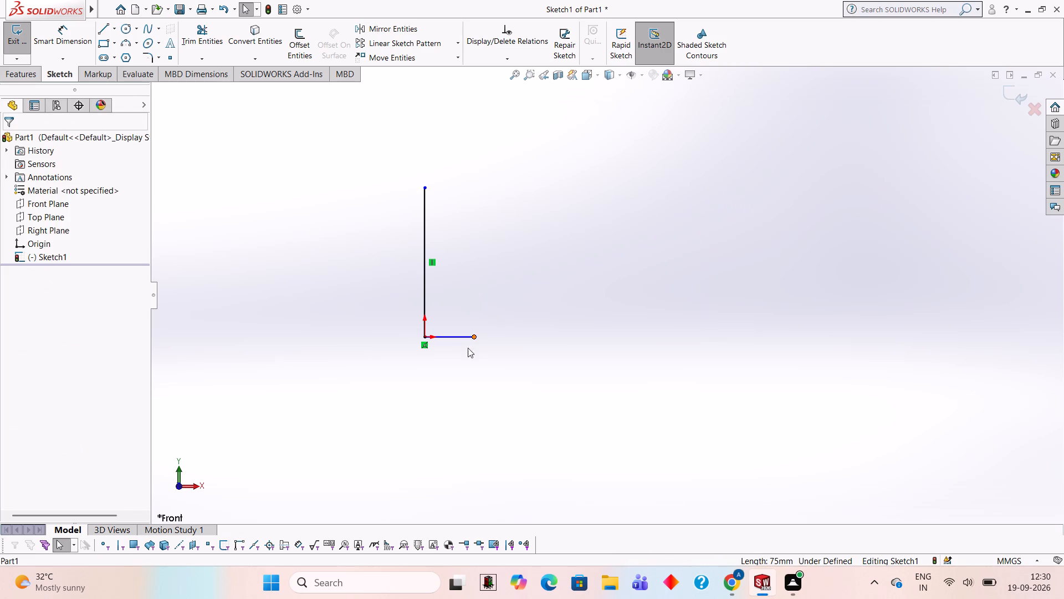
{"action": "left_click", "coordinate": [464, 337]}
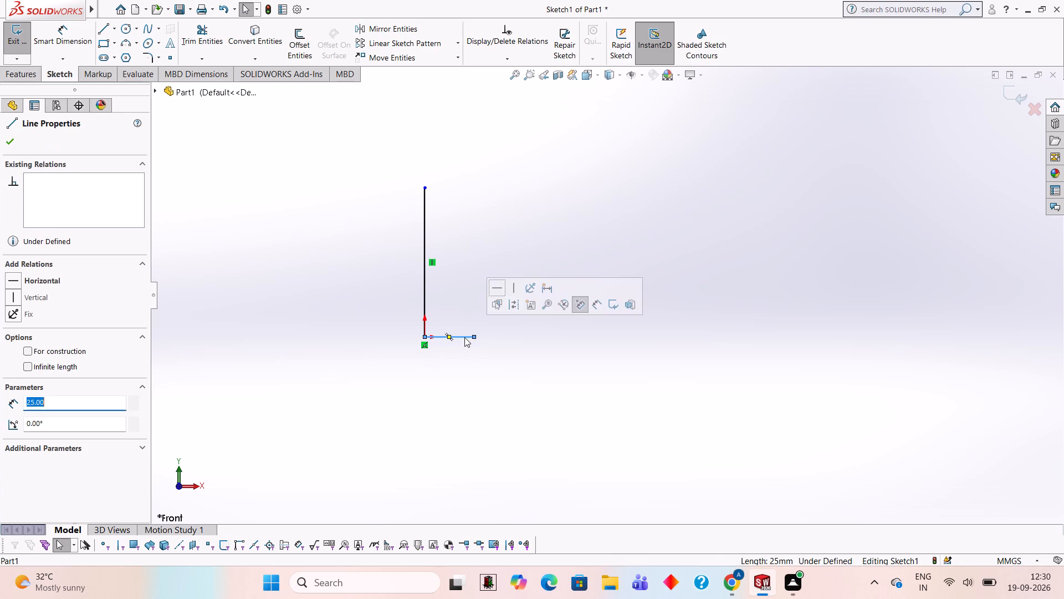
{"action": "key", "text": "Delete"}
{"action": "left_click", "coordinate": [424, 289]}
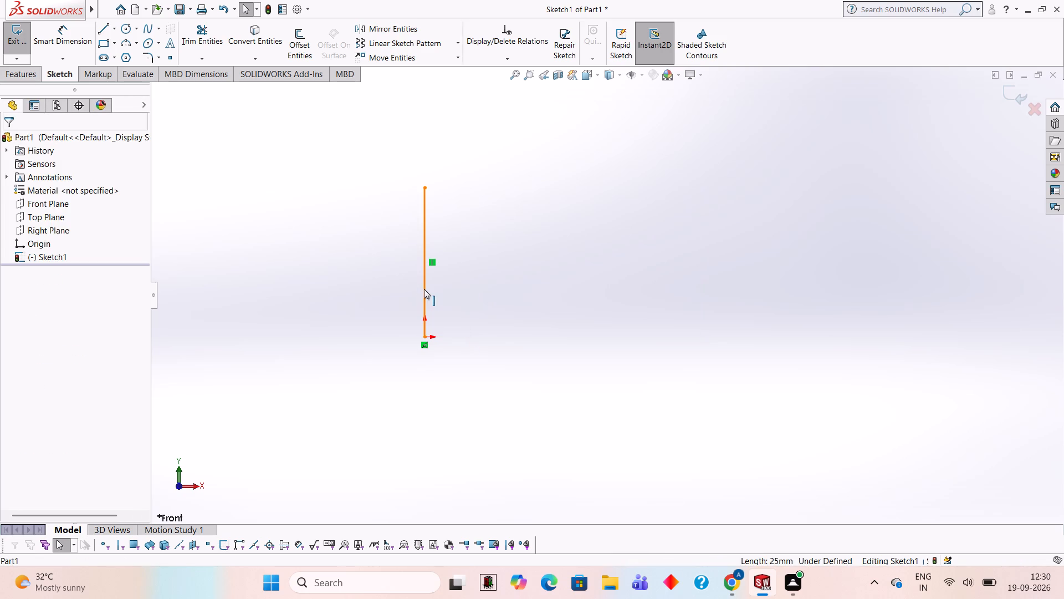
{"action": "key", "text": "Delete"}
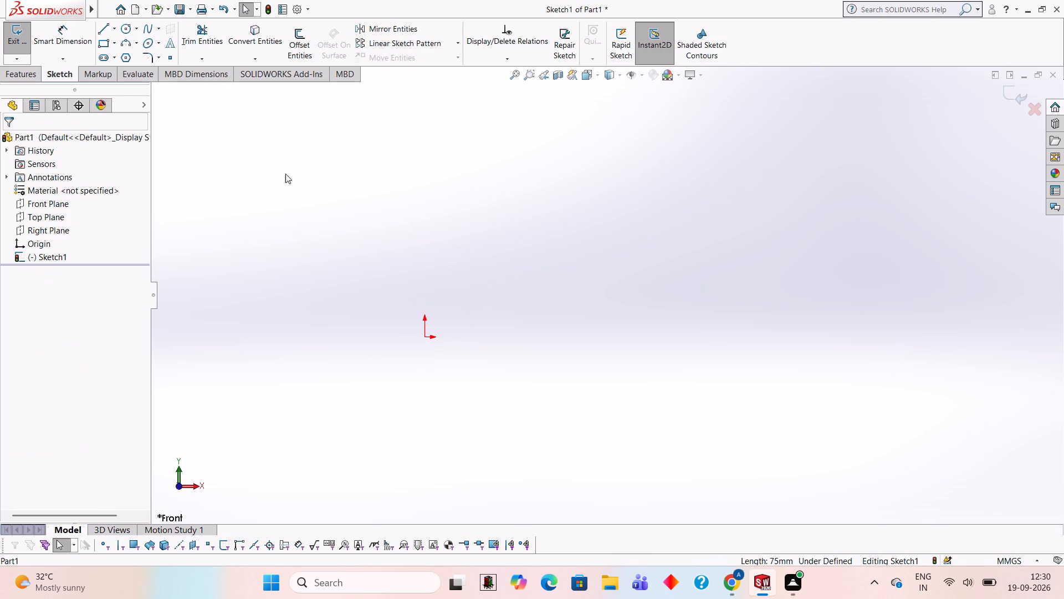
Sketch a 75 mm vertical line straight down from the origin.
{"action": "scroll", "coordinate": [426, 413], "scroll_direction": "down", "scroll_amount": 3}
{"action": "left_click", "coordinate": [110, 28]}
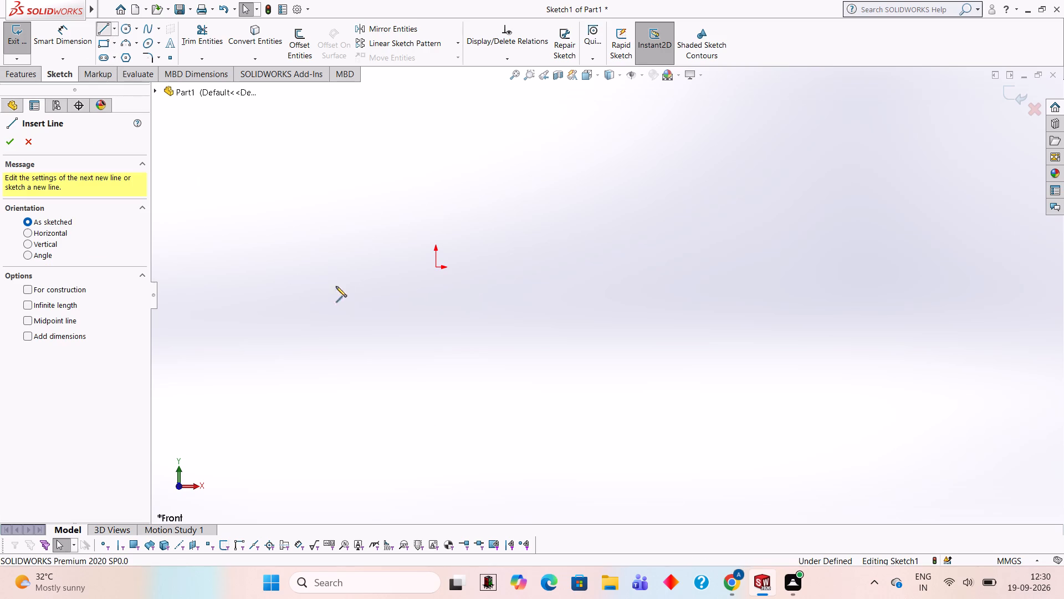
{"action": "left_click", "coordinate": [437, 268]}
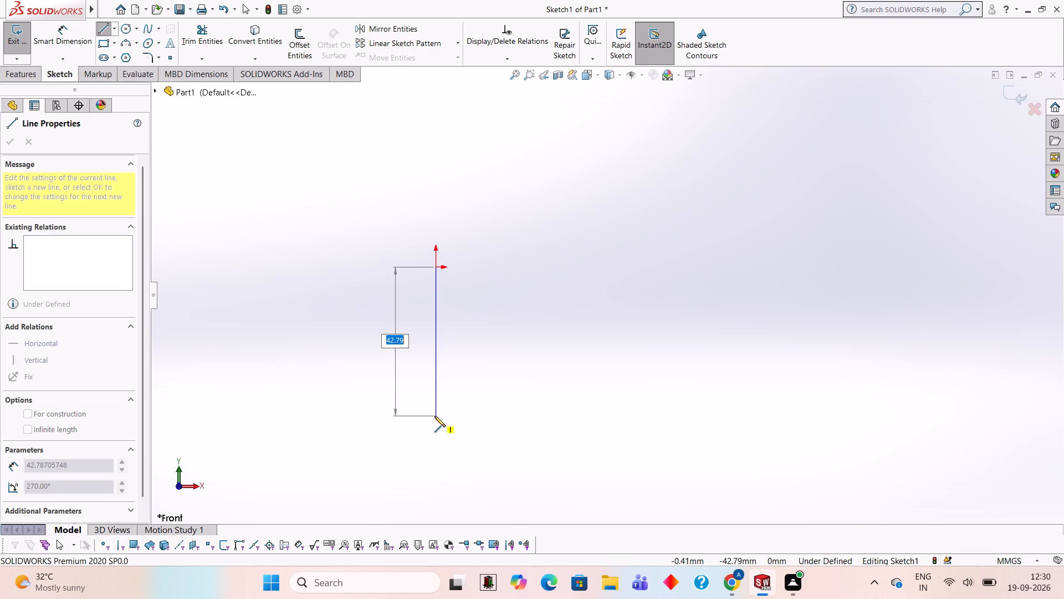
{"action": "type", "text": "75"}
{"action": "key", "text": "Return"}
{"action": "scroll", "coordinate": [479, 417], "scroll_direction": "down", "scroll_amount": 2}
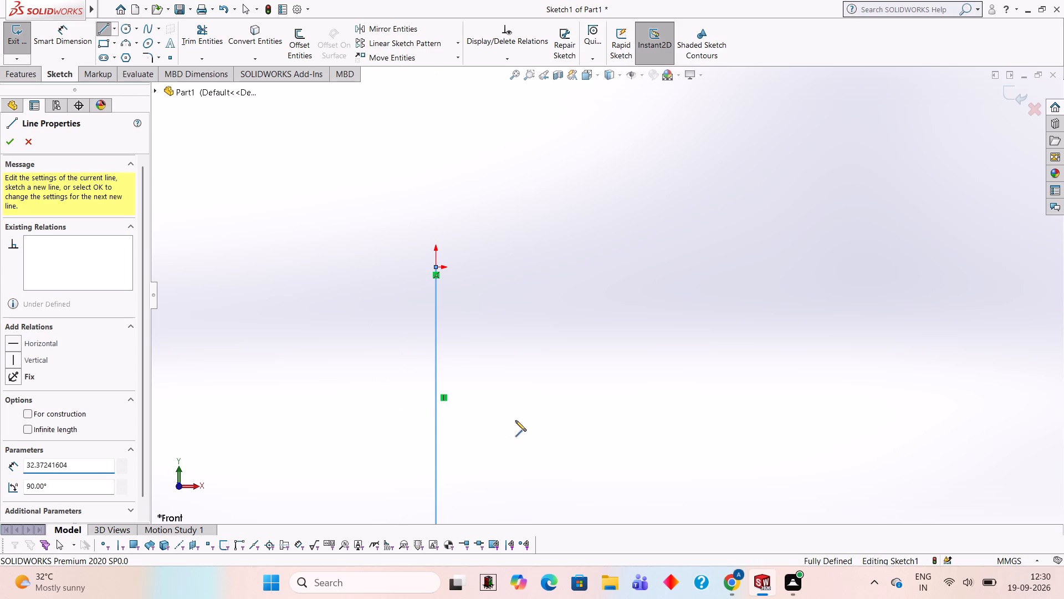
{"action": "scroll", "coordinate": [515, 420], "scroll_direction": "down", "scroll_amount": 2}
{"action": "scroll", "coordinate": [523, 420], "scroll_direction": "up", "scroll_amount": 6}
{"action": "scroll", "coordinate": [523, 420], "scroll_direction": "down", "scroll_amount": 1}
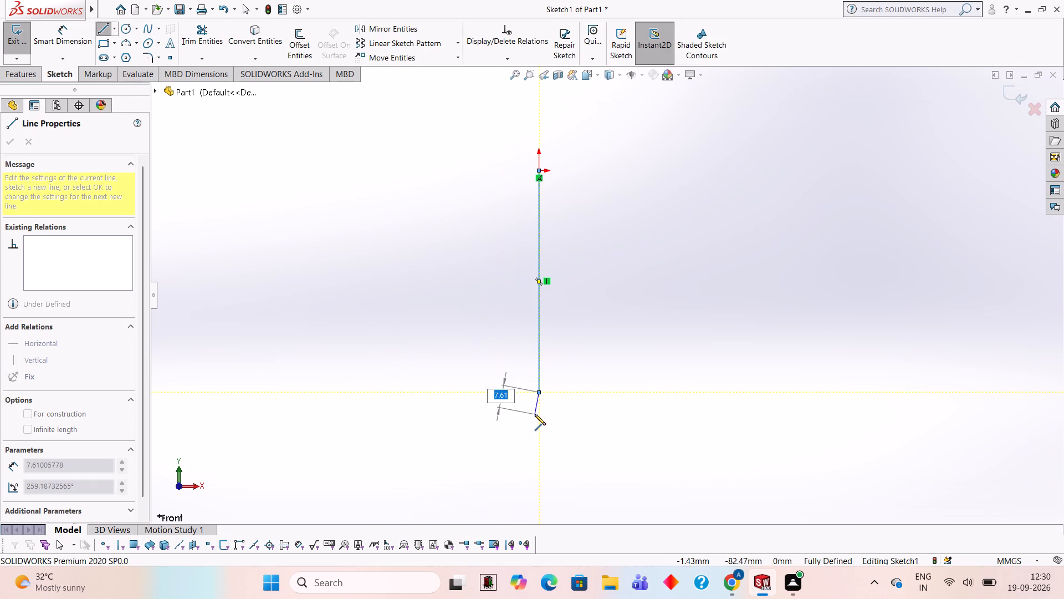
{"action": "scroll", "coordinate": [538, 410], "scroll_direction": "up", "scroll_amount": 1}
{"action": "scroll", "coordinate": [600, 333], "scroll_direction": "up", "scroll_amount": 2}
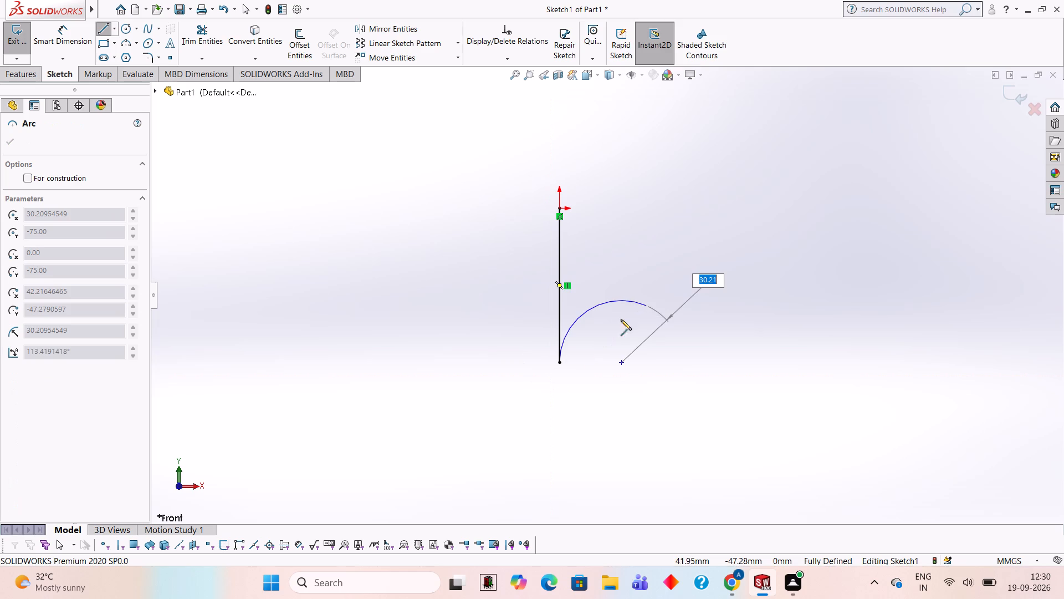
{"action": "key", "text": "Escape"}
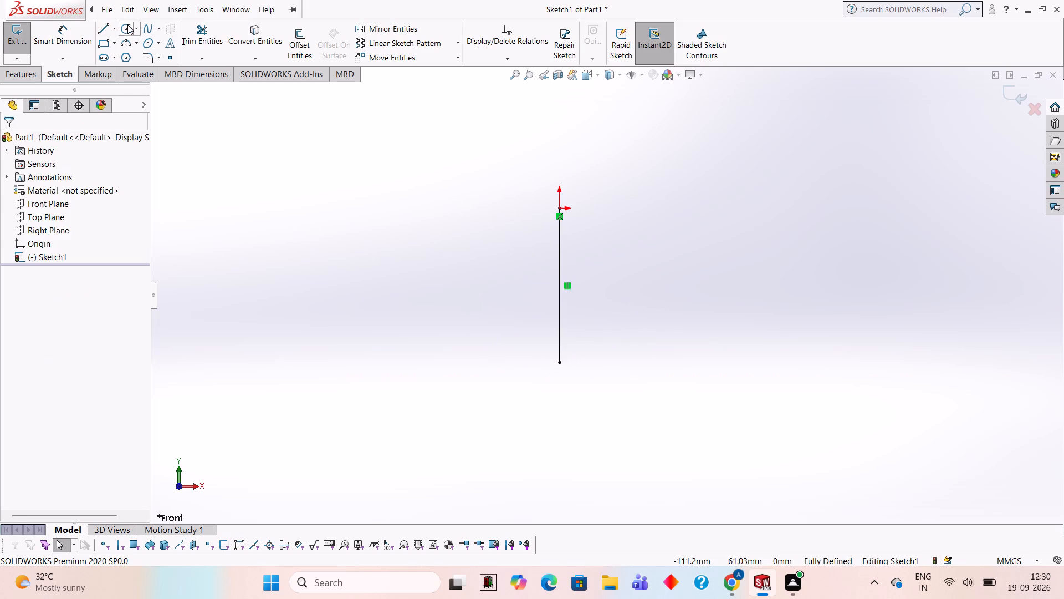
Sketch a 25 mm horizontal line along +X from the origin and a 75 mm vertical line down from its end.
{"action": "left_click", "coordinate": [104, 26]}
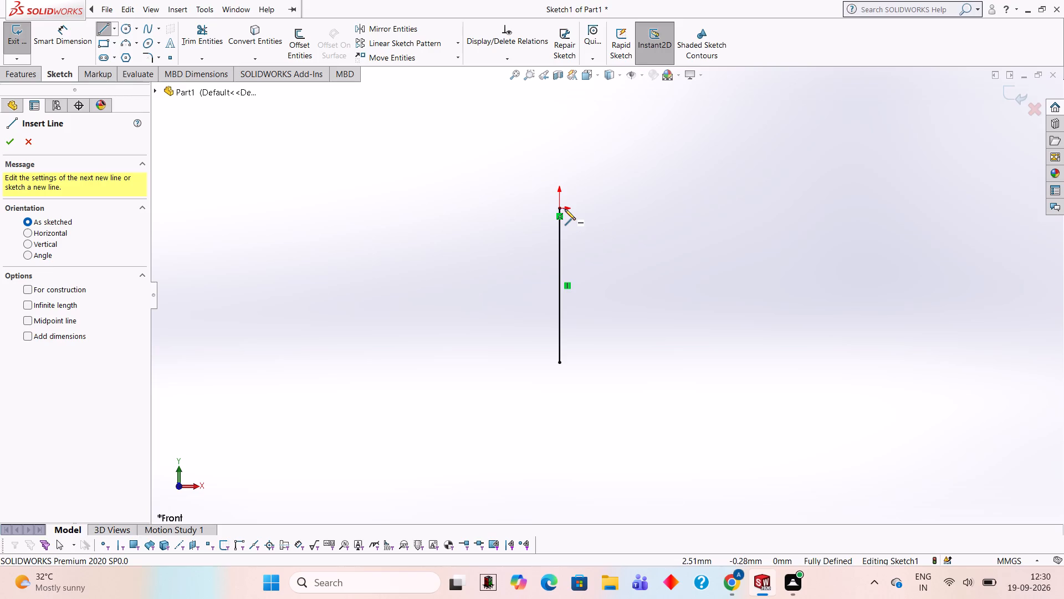
{"action": "left_click", "coordinate": [559, 207]}
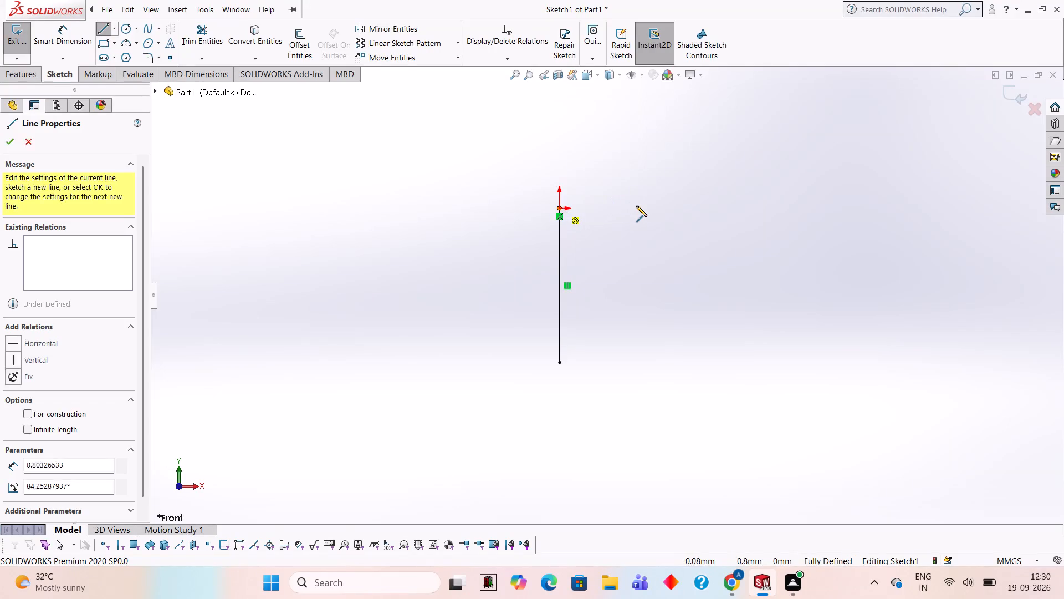
{"action": "type", "text": "25"}
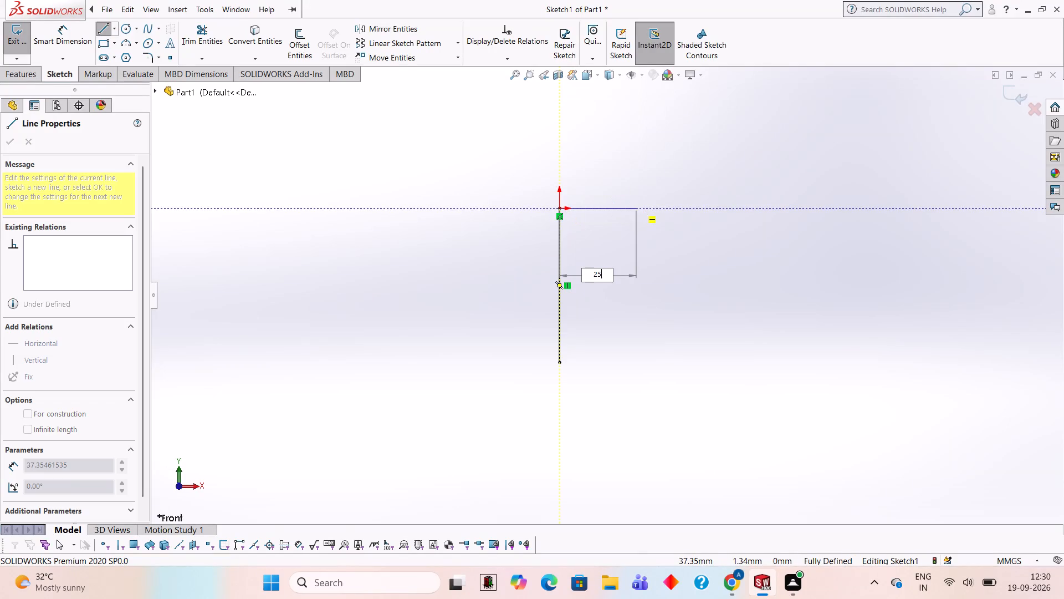
{"action": "key", "text": "Return"}
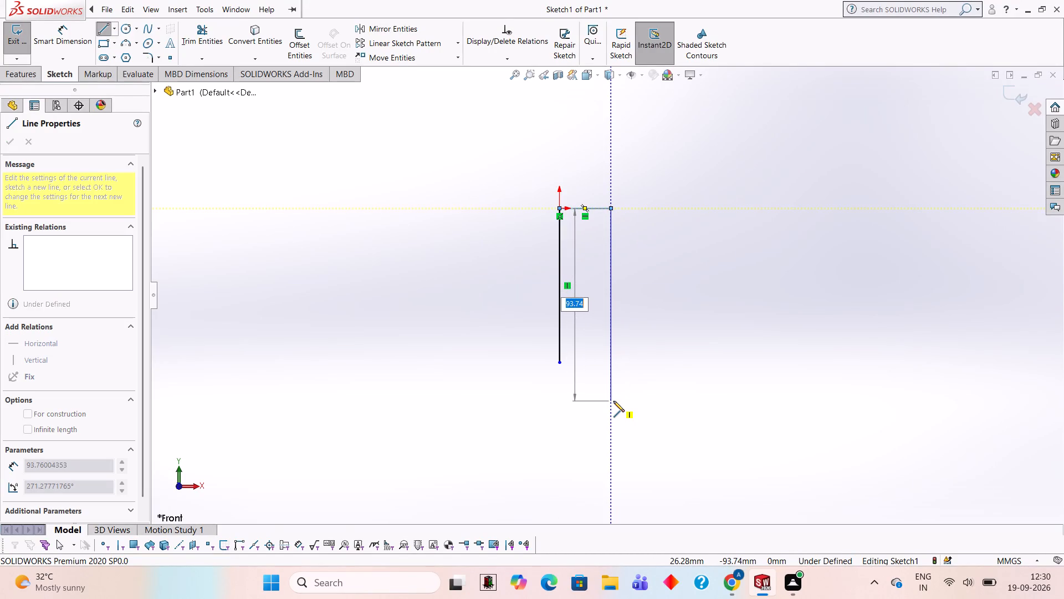
{"action": "type", "text": "75"}
{"action": "key", "text": "Return"}
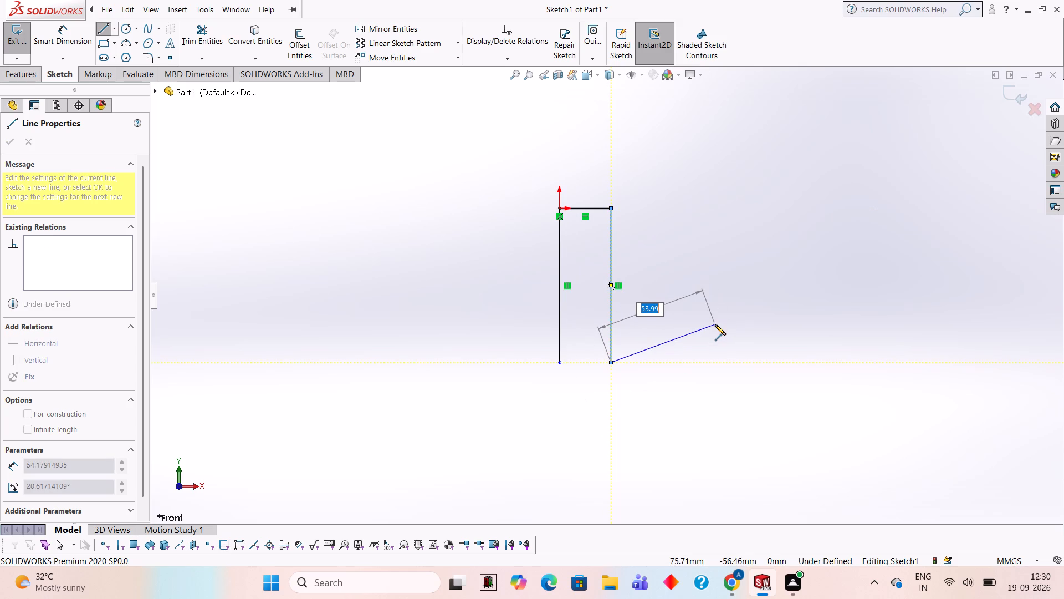
{"action": "key", "text": "Escape"}
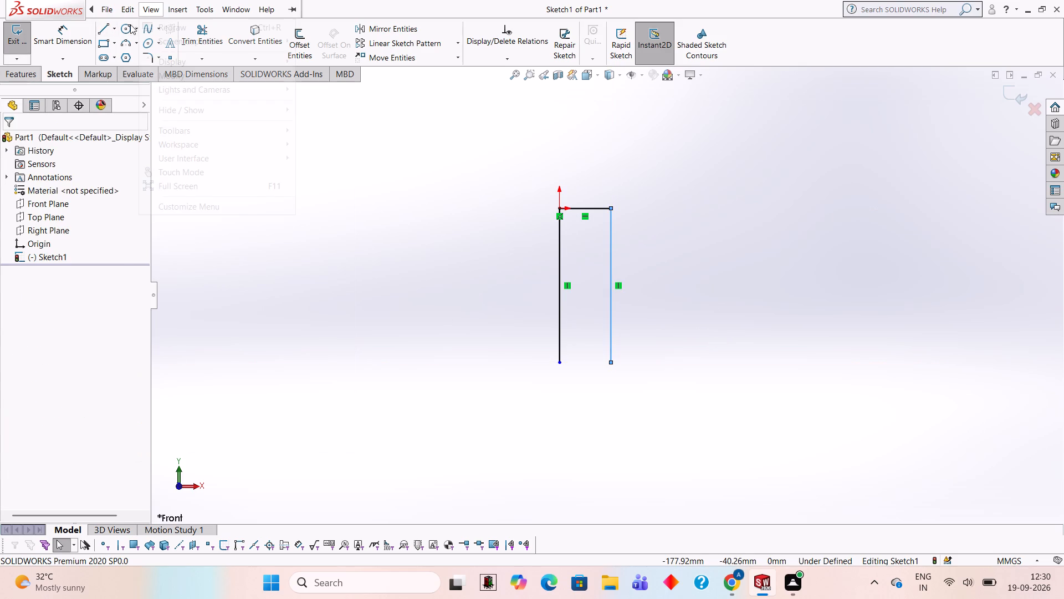
Sketch a circle of 25 mm radius centred on the lower end of the second vertical line.
{"action": "left_click", "coordinate": [126, 29]}
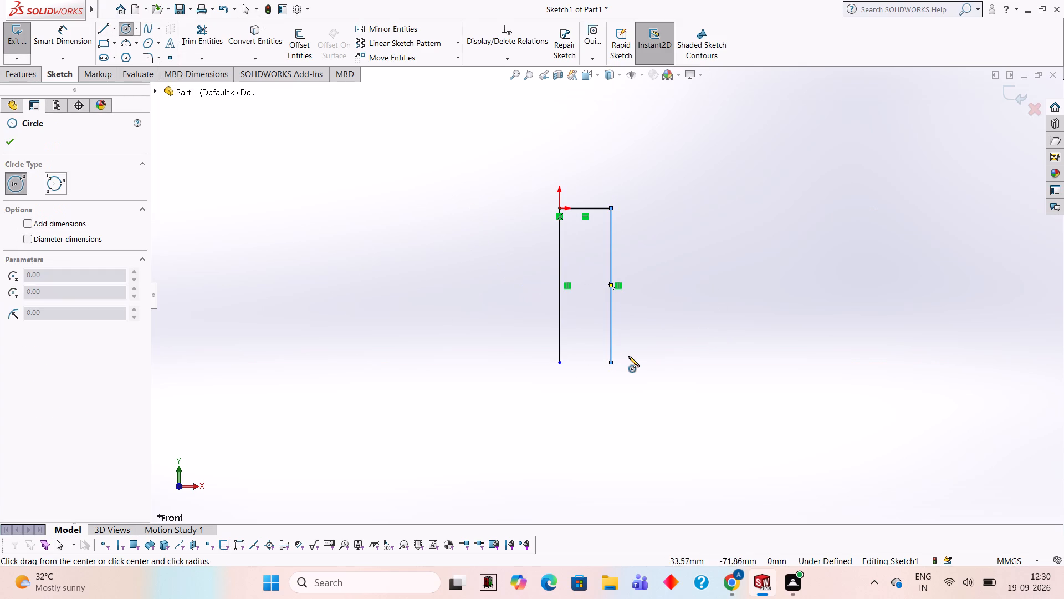
{"action": "left_click", "coordinate": [609, 362]}
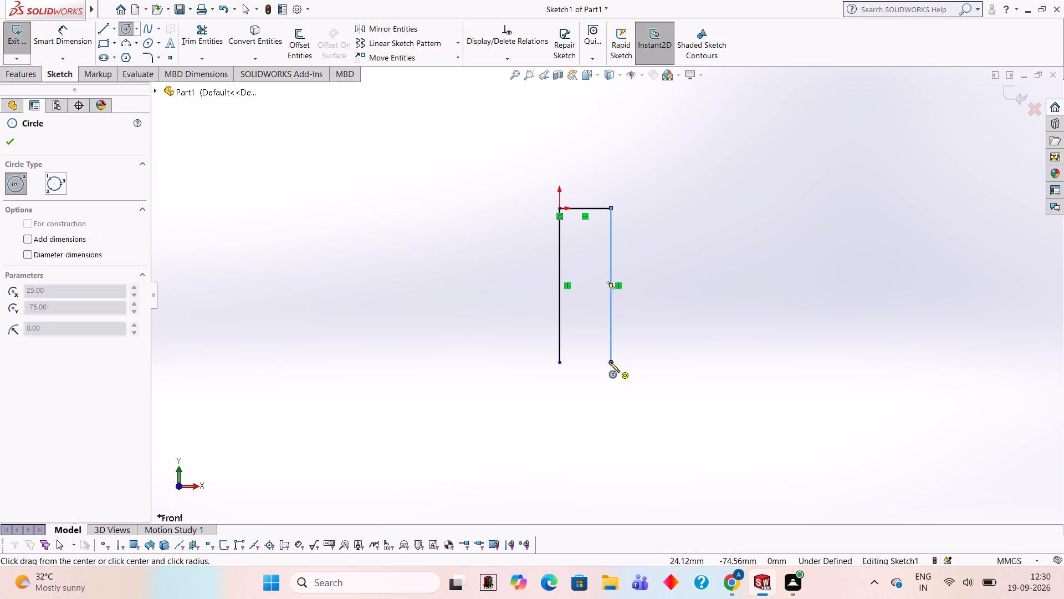
{"action": "type", "text": "25"}
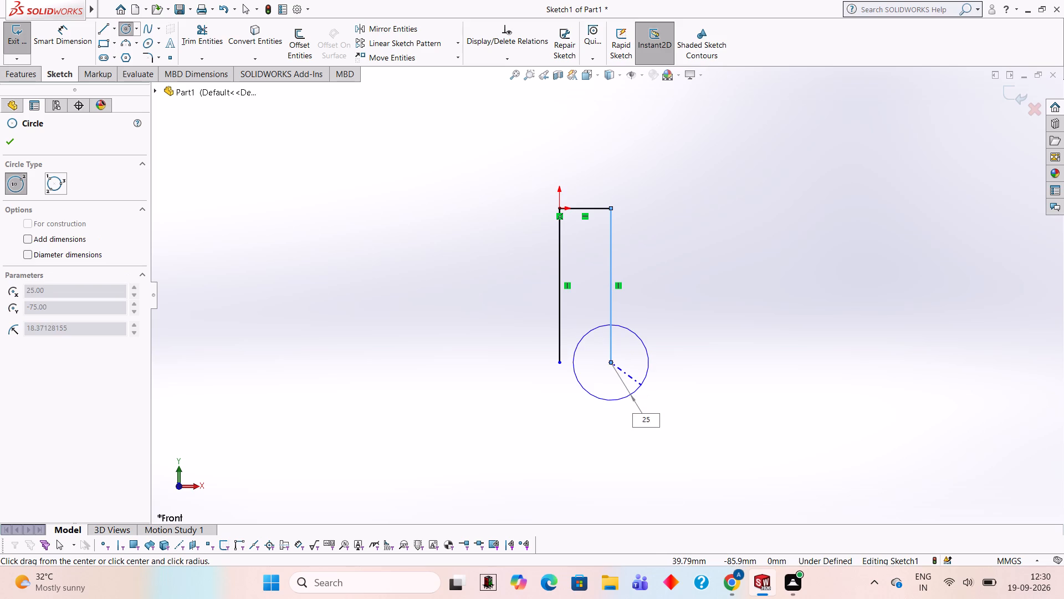
{"action": "key", "text": "Return"}
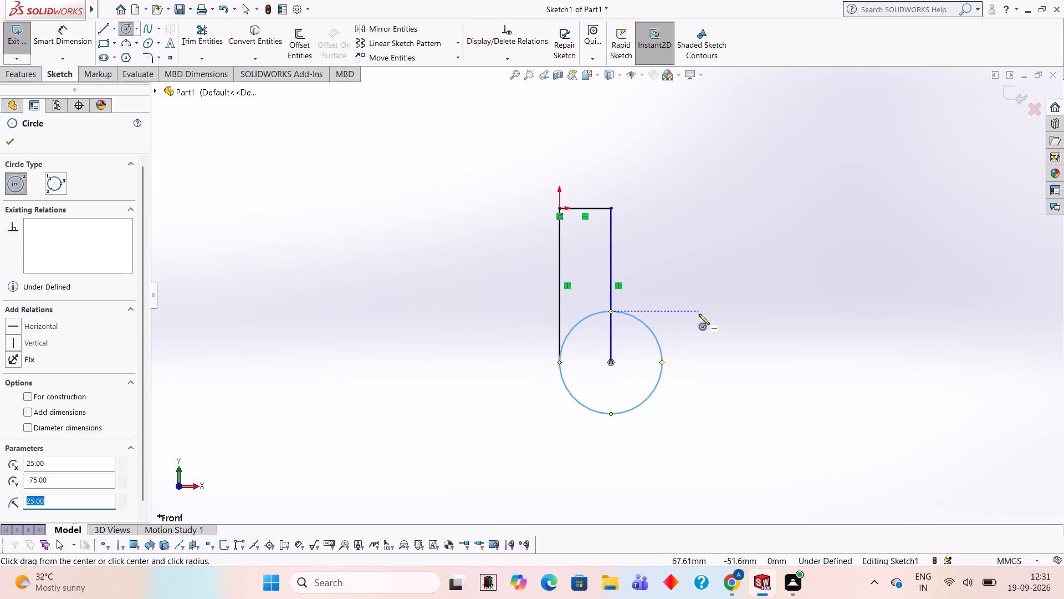
{"action": "key", "text": "Escape"}
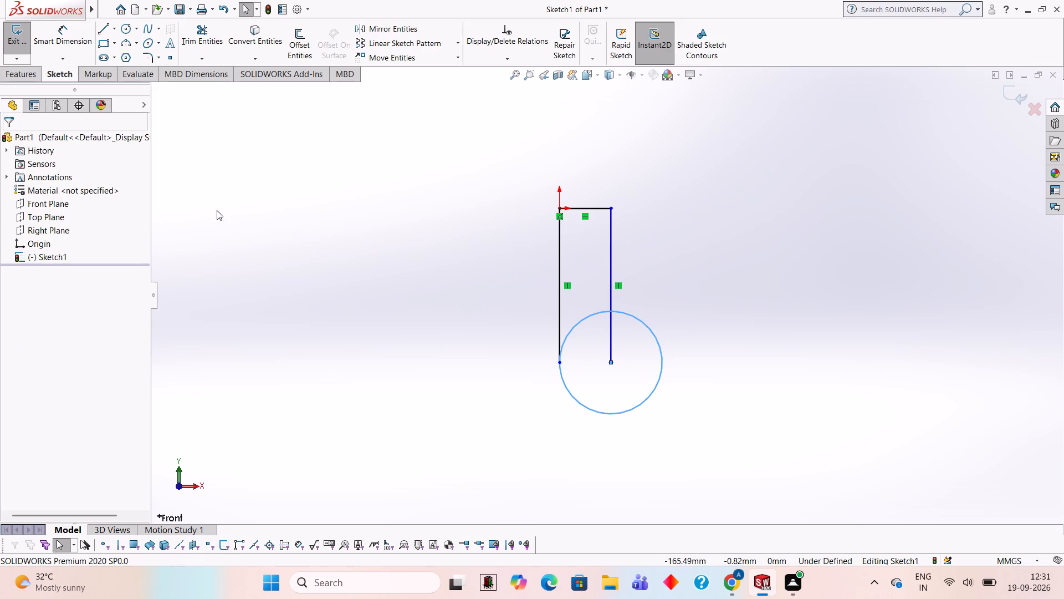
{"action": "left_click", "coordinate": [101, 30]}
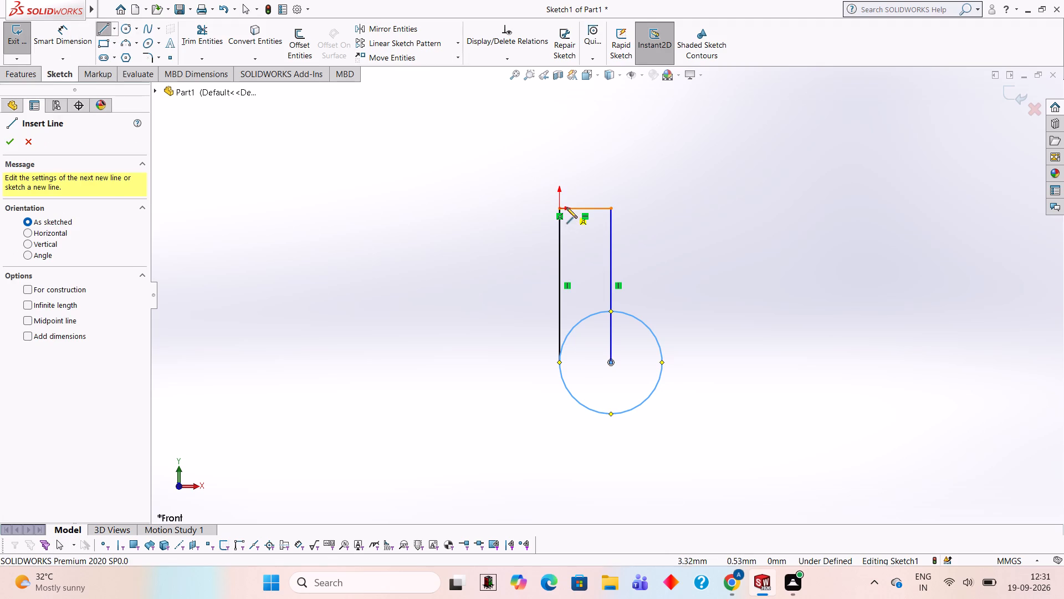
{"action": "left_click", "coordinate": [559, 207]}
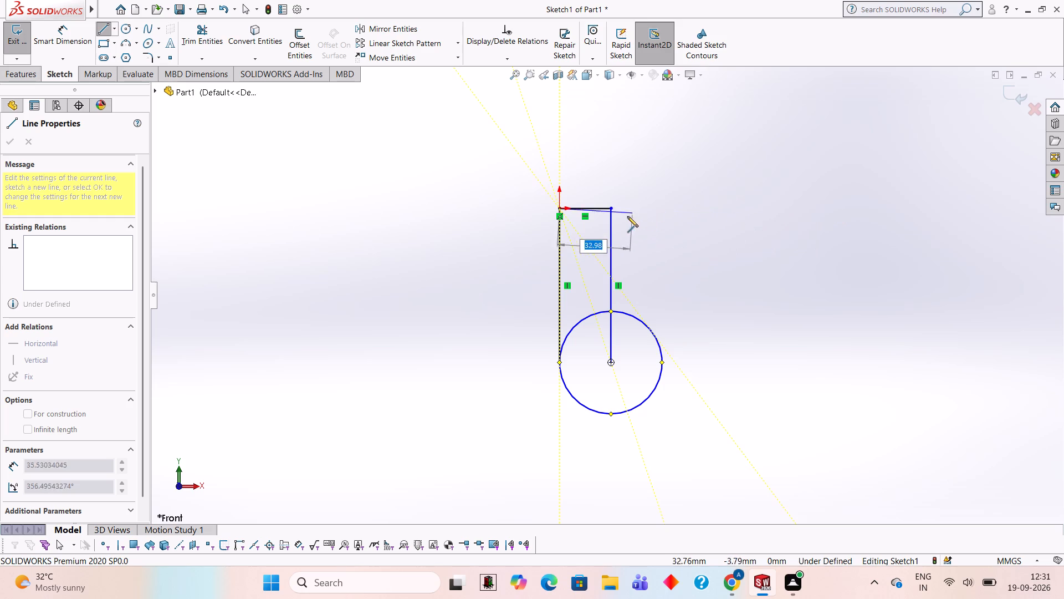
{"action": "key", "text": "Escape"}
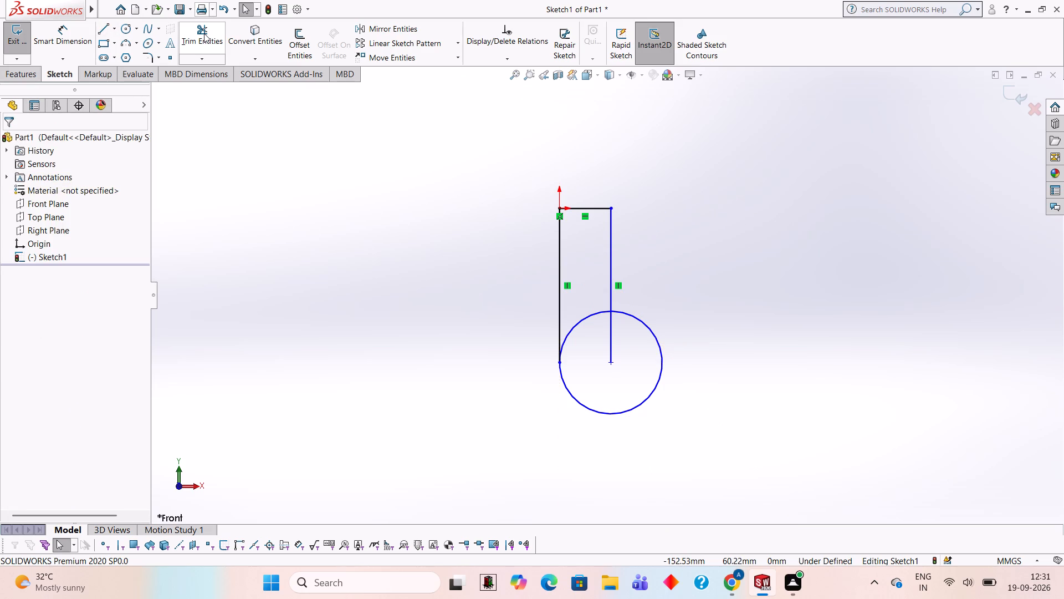
Trim away the short 25 mm horizontal line and the whole vertical line that ends at the circle's centre.
{"action": "left_click", "coordinate": [204, 33]}
{"action": "left_click", "coordinate": [594, 209]}
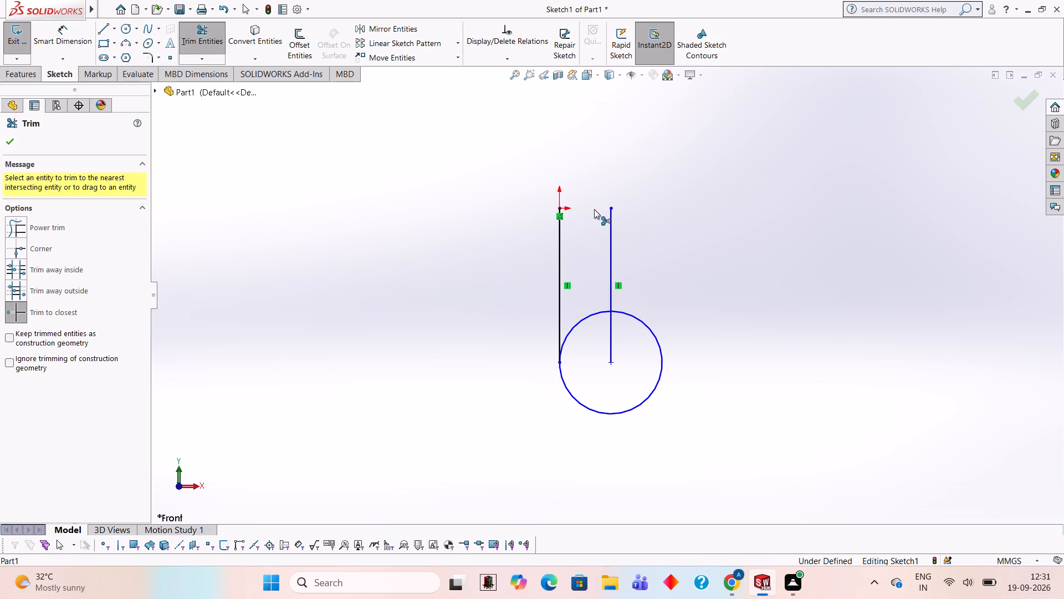
{"action": "left_click", "coordinate": [611, 227]}
{"action": "left_click", "coordinate": [609, 322]}
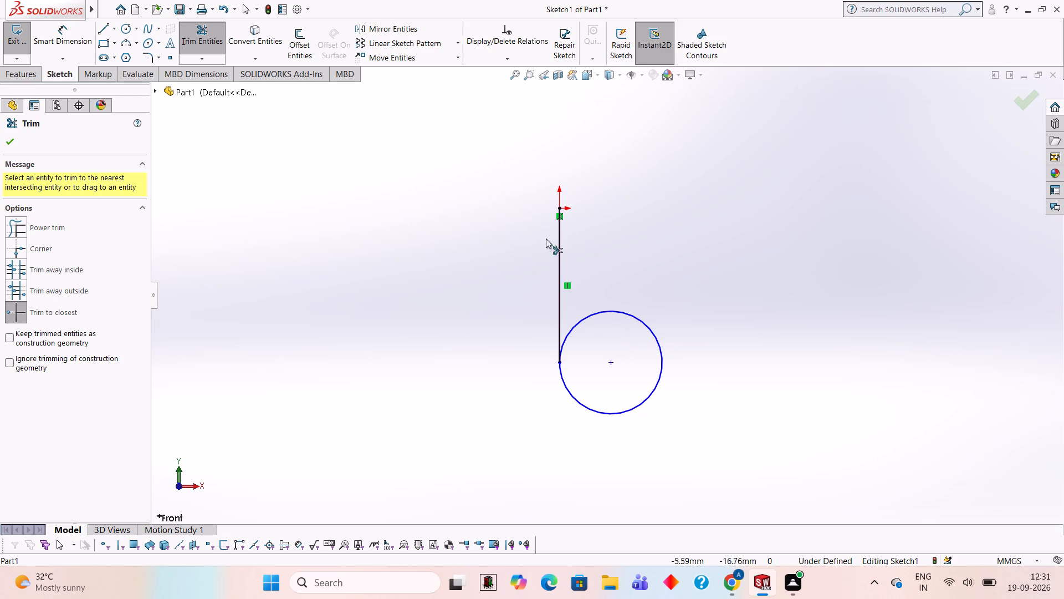
Sketch a 100 mm horizontal line along +X from the origin.
{"action": "left_click", "coordinate": [107, 28]}
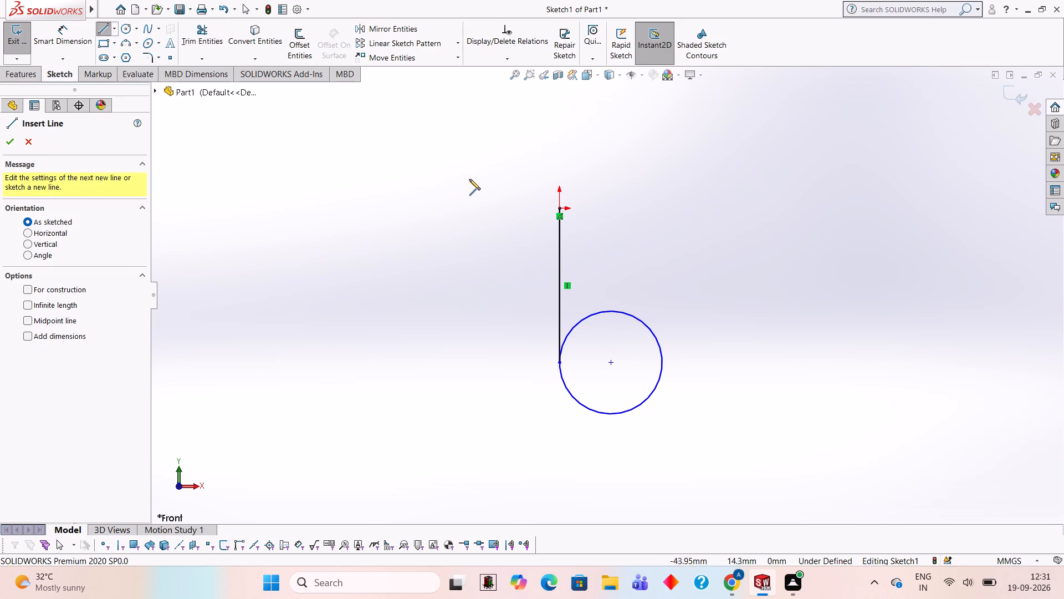
{"action": "left_click", "coordinate": [560, 208]}
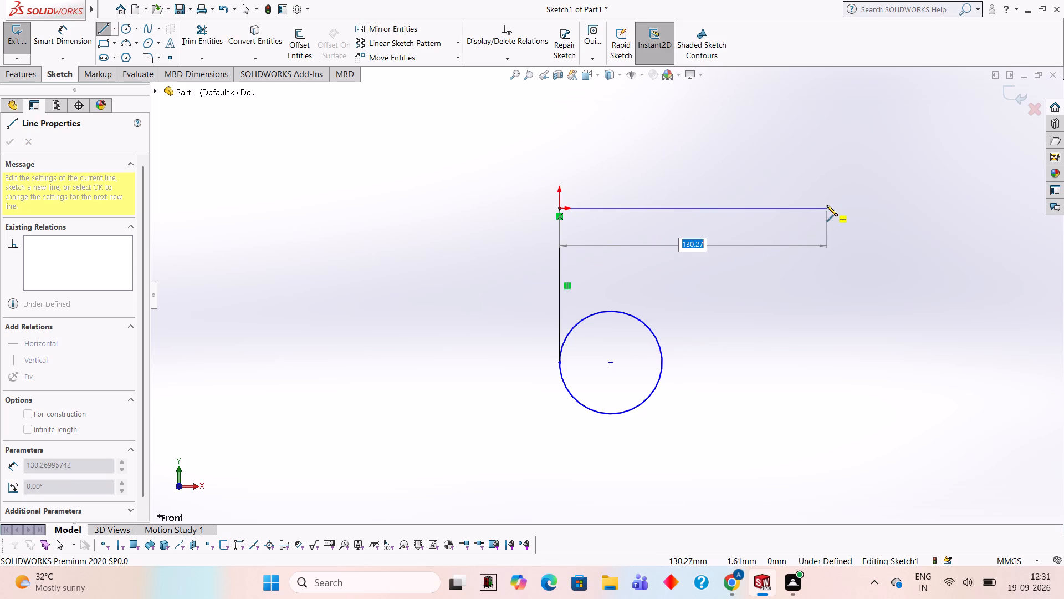
{"action": "type", "text": "100"}
{"action": "key", "text": "Return"}
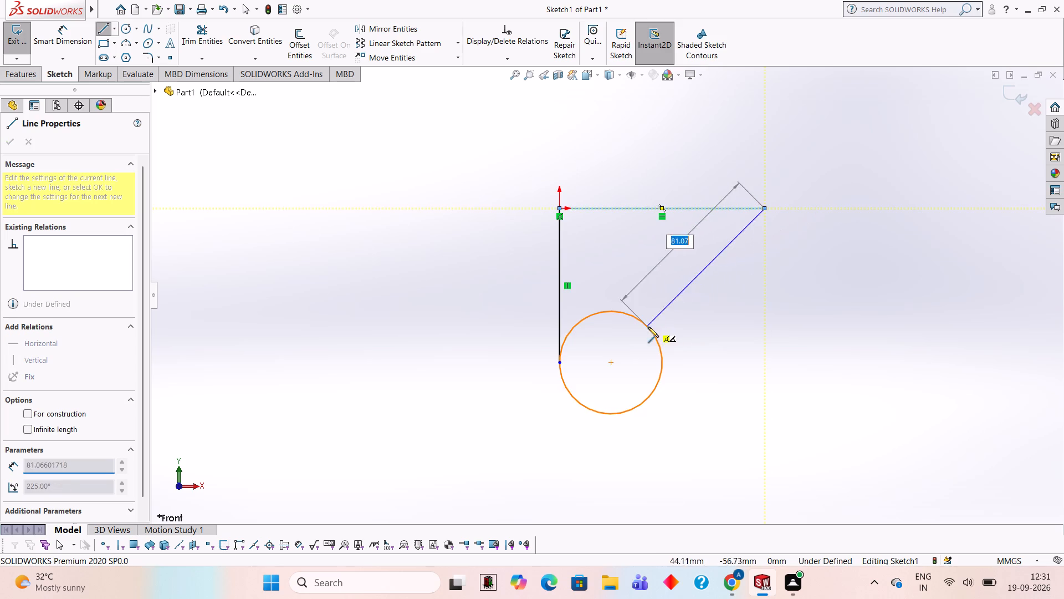
{"action": "scroll", "coordinate": [730, 308], "scroll_direction": "down", "scroll_amount": 2}
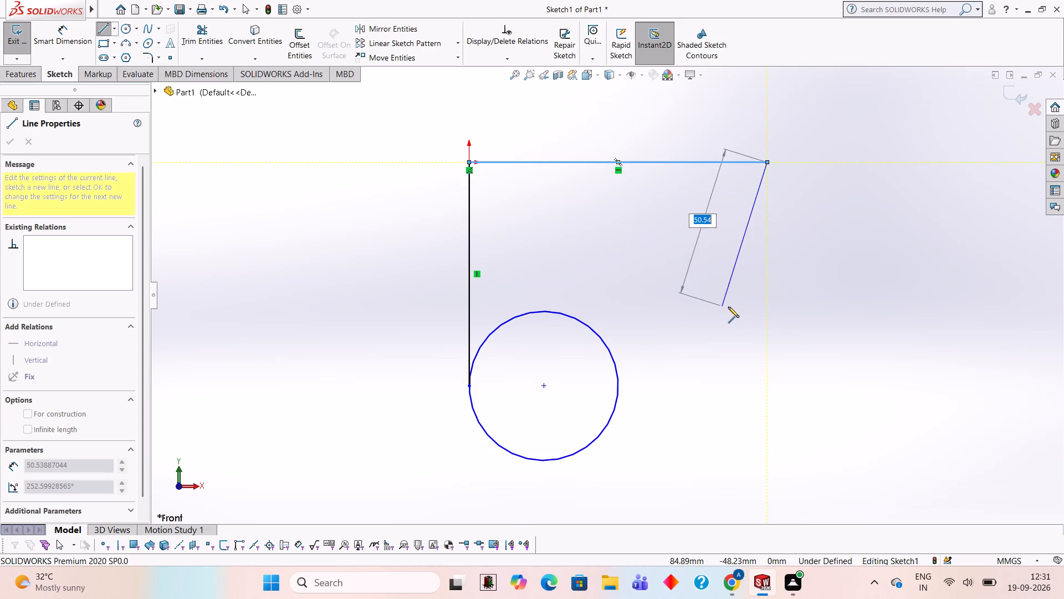
{"action": "key", "text": "Escape"}
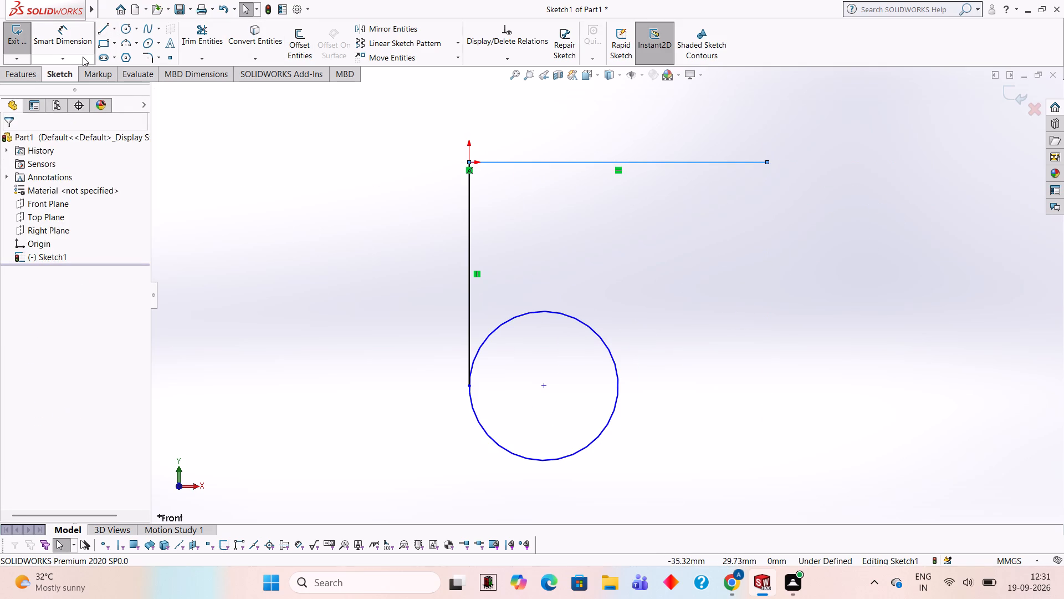
Sketch a 75 mm vertical line straight down from the far end of the 100 mm line.
{"action": "left_click", "coordinate": [102, 23]}
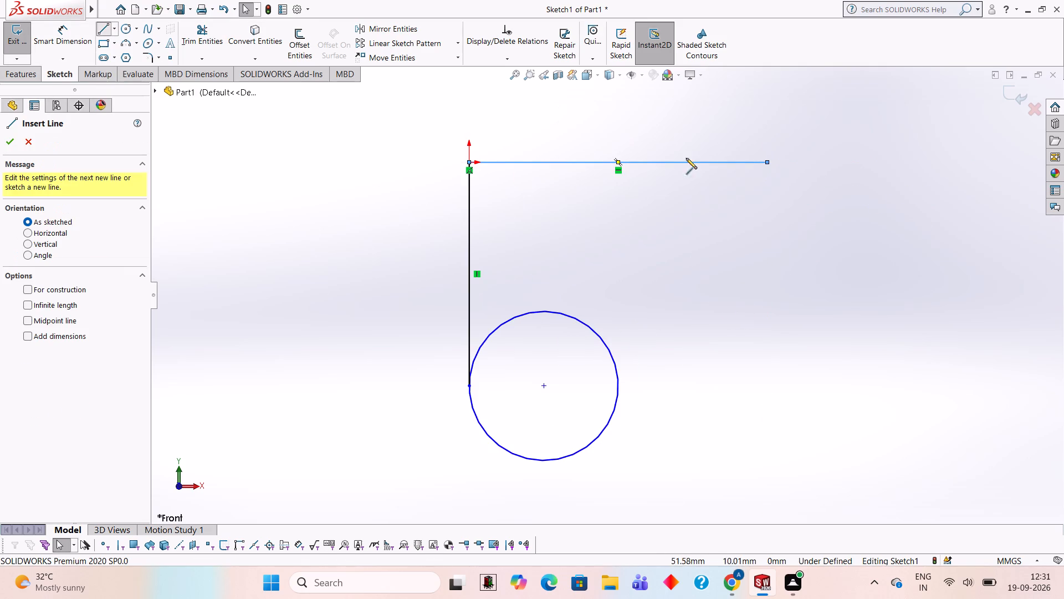
{"action": "left_click", "coordinate": [766, 163]}
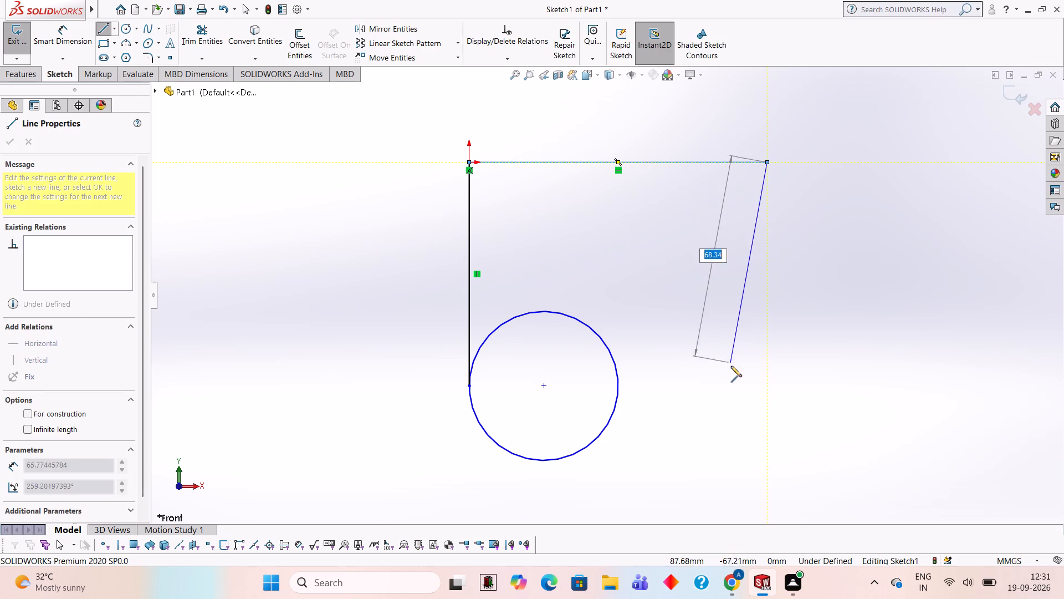
{"action": "left_click", "coordinate": [770, 388]}
{"action": "key", "text": "Escape"}
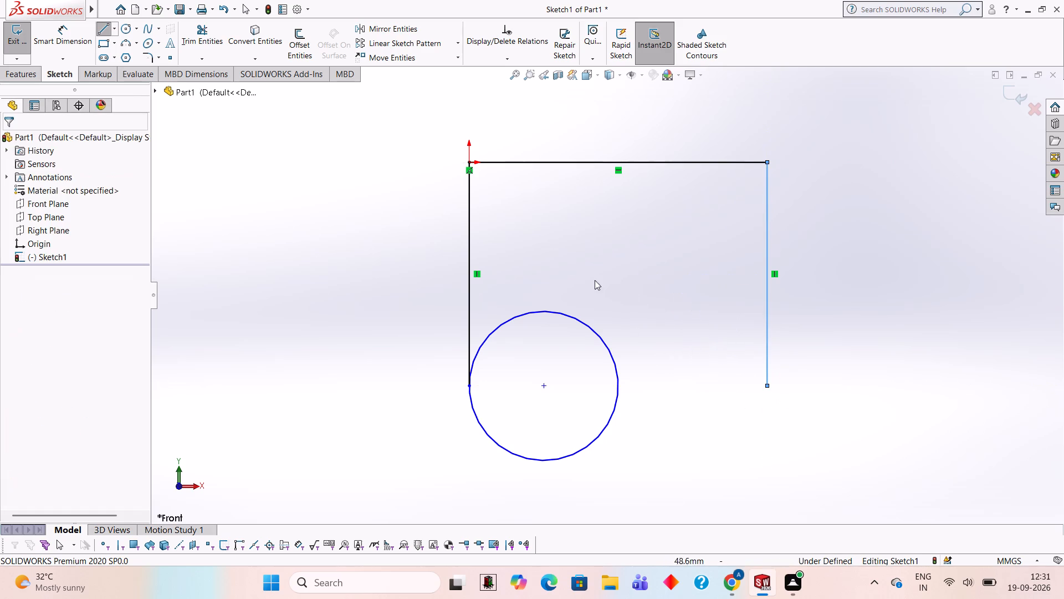
Sketch a 25 mm line back toward the origin from the far top corner and a 75 mm vertical line down from its end.
{"action": "left_click", "coordinate": [102, 27]}
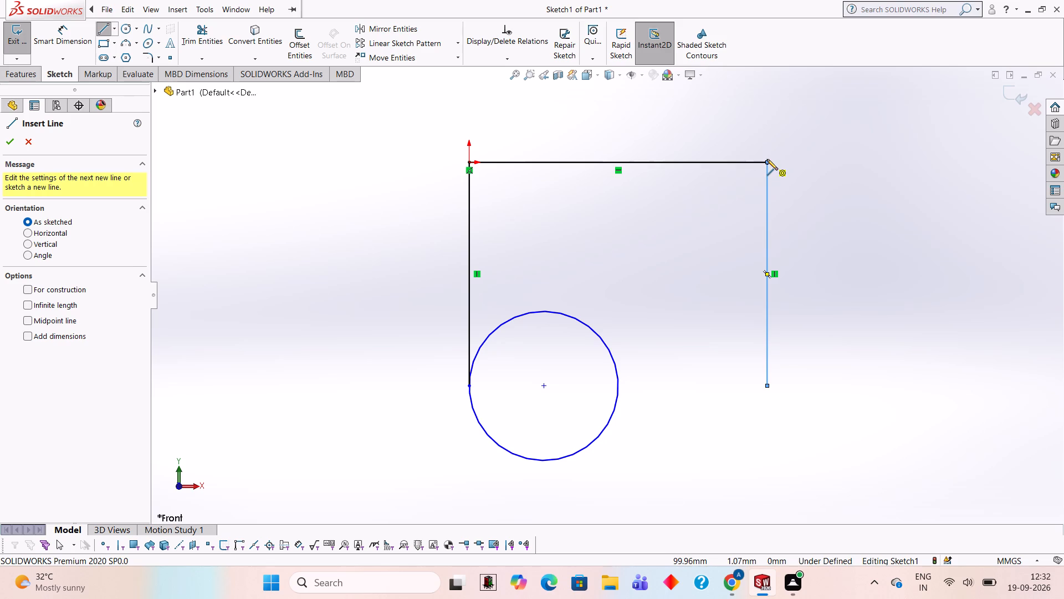
{"action": "left_click", "coordinate": [767, 159]}
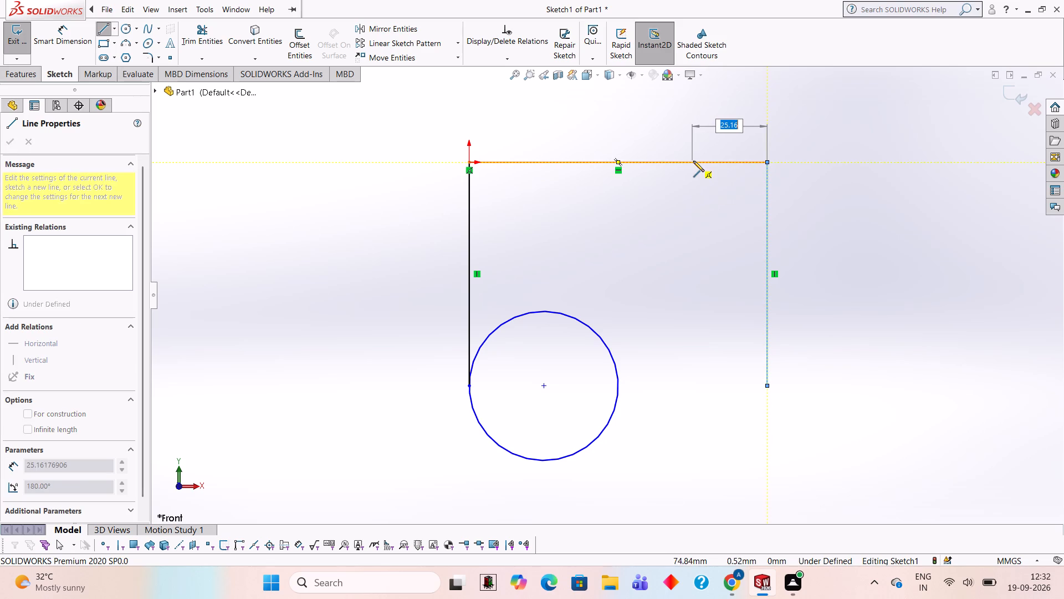
{"action": "type", "text": "25"}
{"action": "key", "text": "Return"}
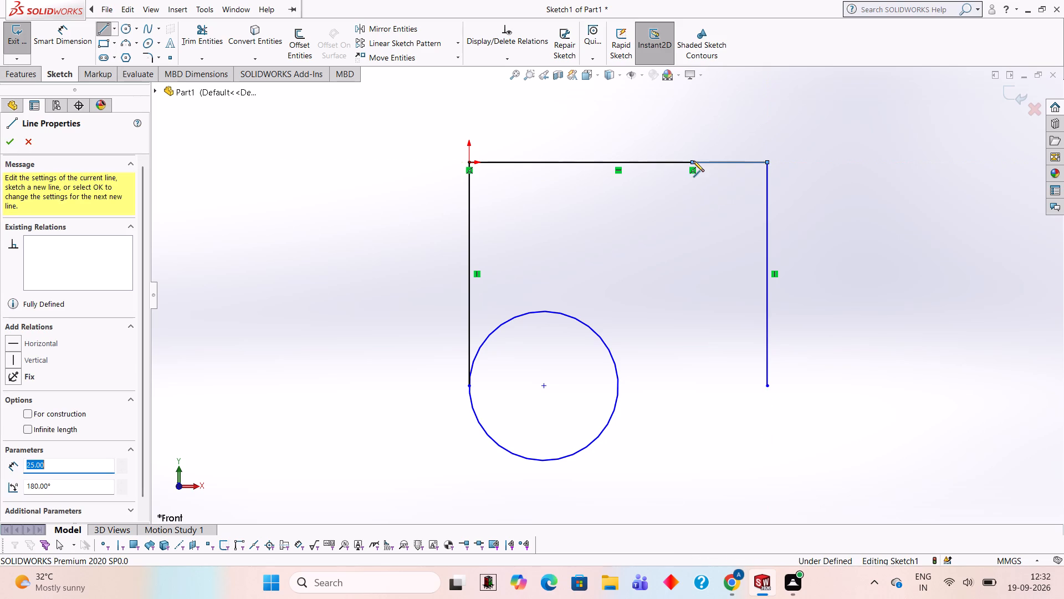
{"action": "left_click", "coordinate": [694, 386]}
{"action": "key", "text": "Escape"}
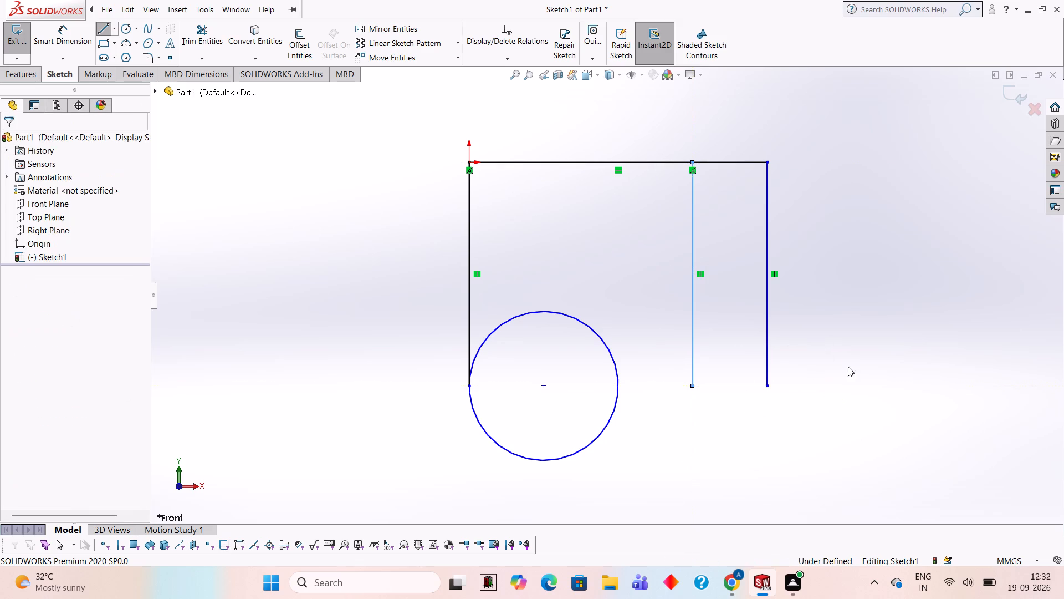
Sketch a circle of 25 mm radius centred on the lower end of the inner vertical line.
{"action": "left_click", "coordinate": [125, 33]}
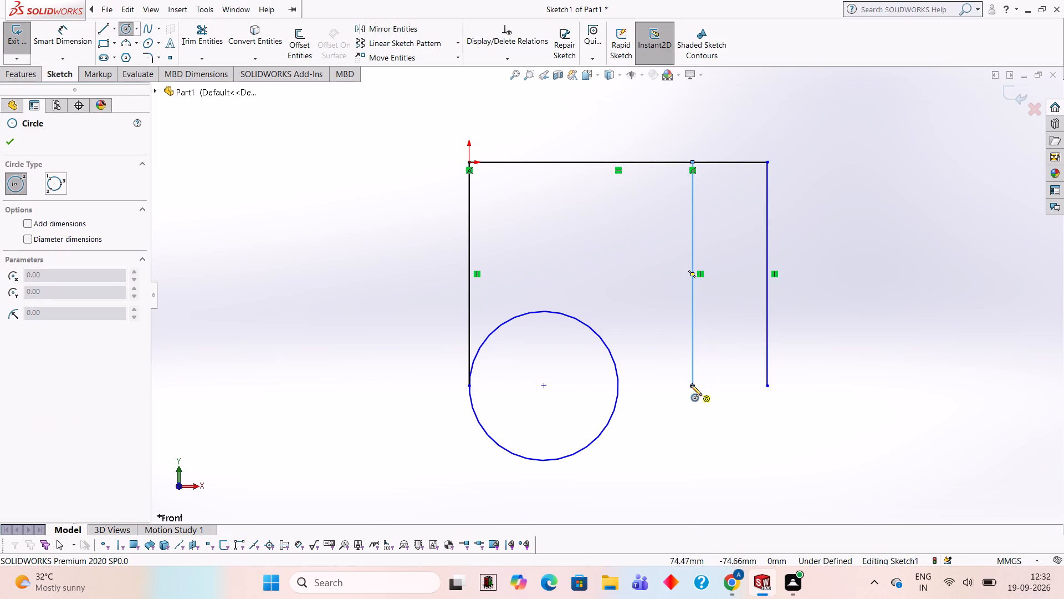
{"action": "left_click", "coordinate": [691, 385]}
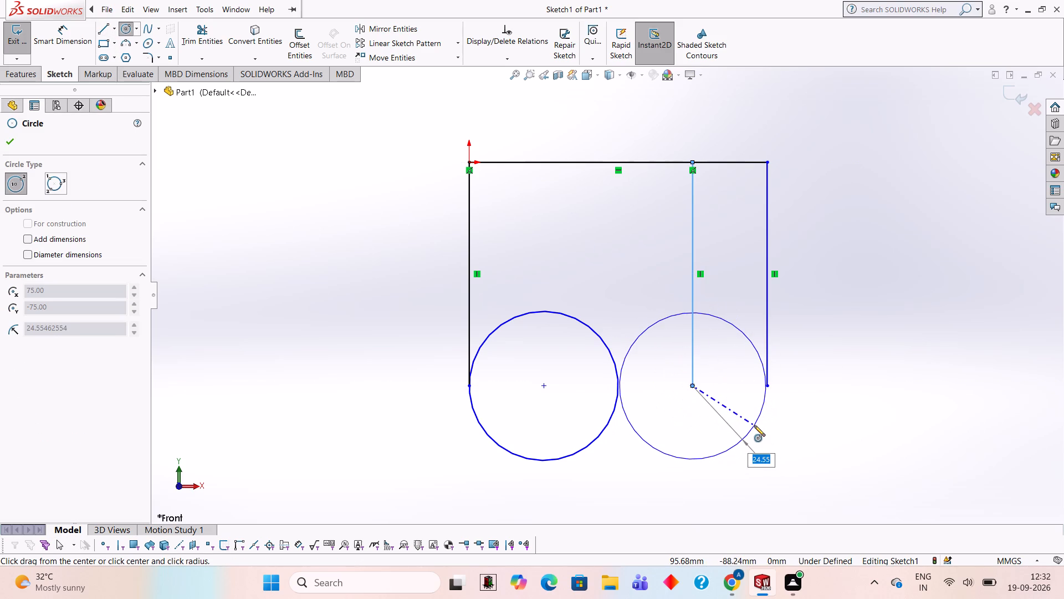
{"action": "type", "text": "25"}
{"action": "key", "text": "Return"}
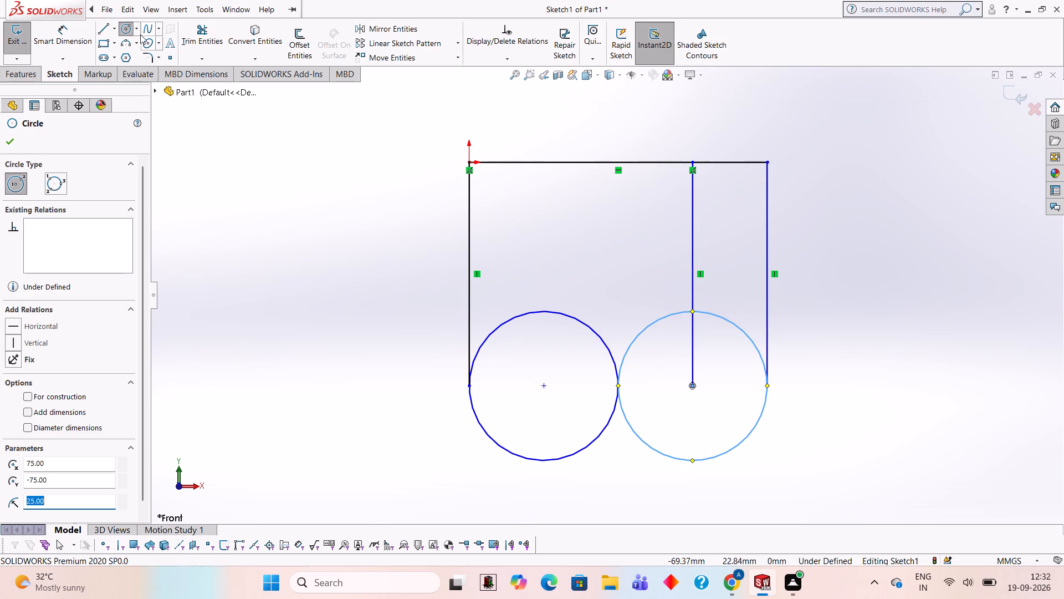
Dimension the top horizontal line's length and the length of the vertical side below the origin.
{"action": "left_click", "coordinate": [89, 35]}
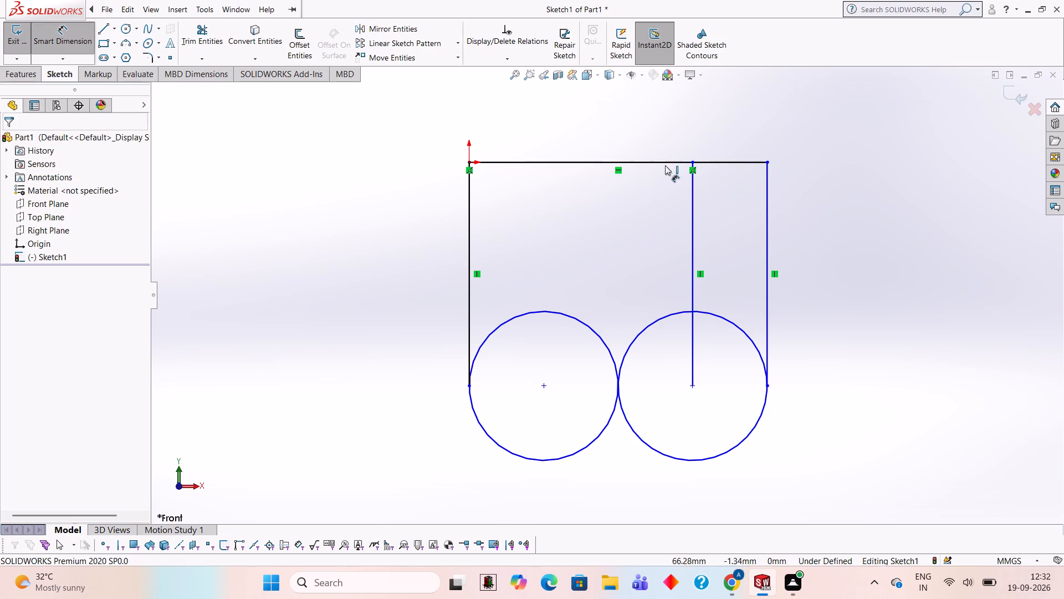
{"action": "left_click", "coordinate": [660, 161]}
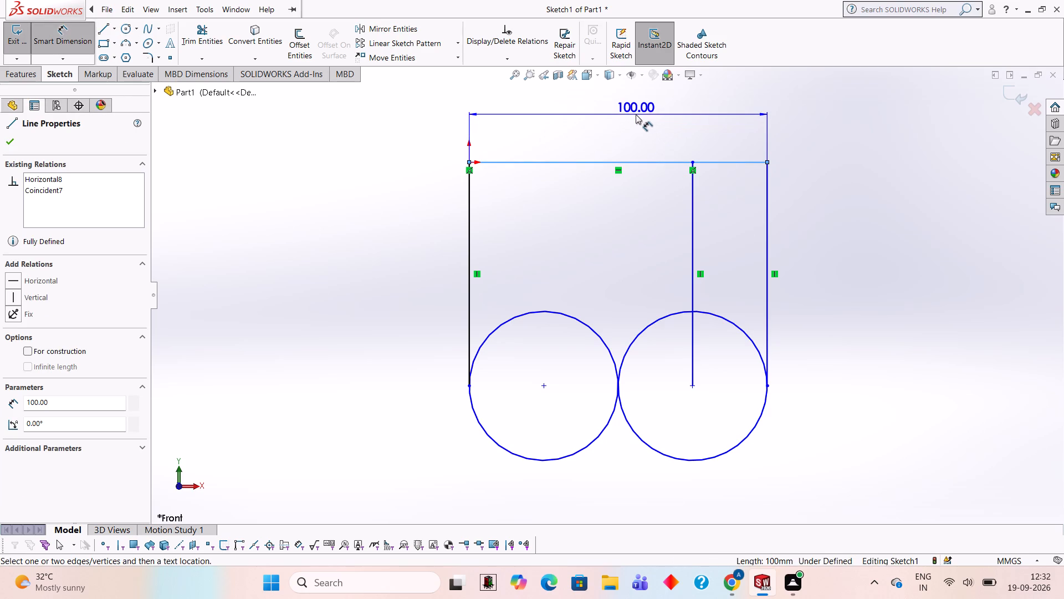
{"action": "left_click", "coordinate": [636, 114]}
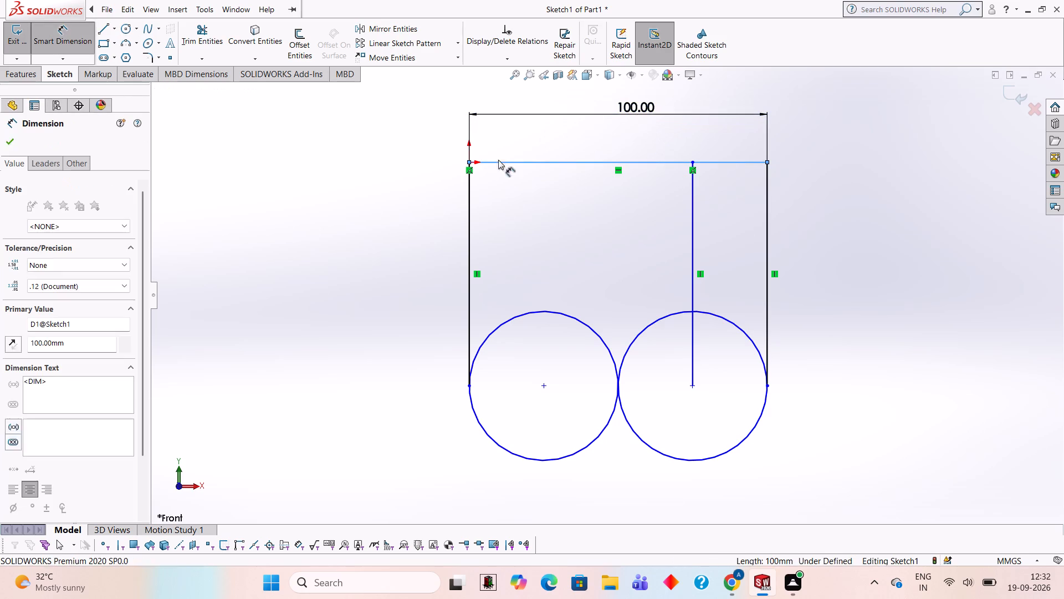
{"action": "left_click", "coordinate": [588, 102]}
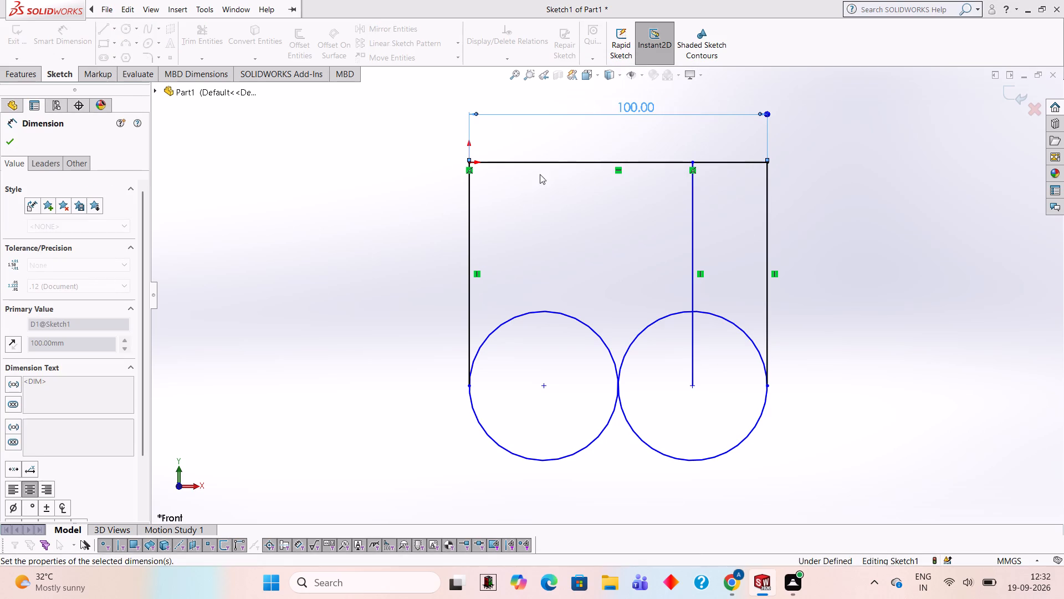
{"action": "left_click", "coordinate": [467, 226]}
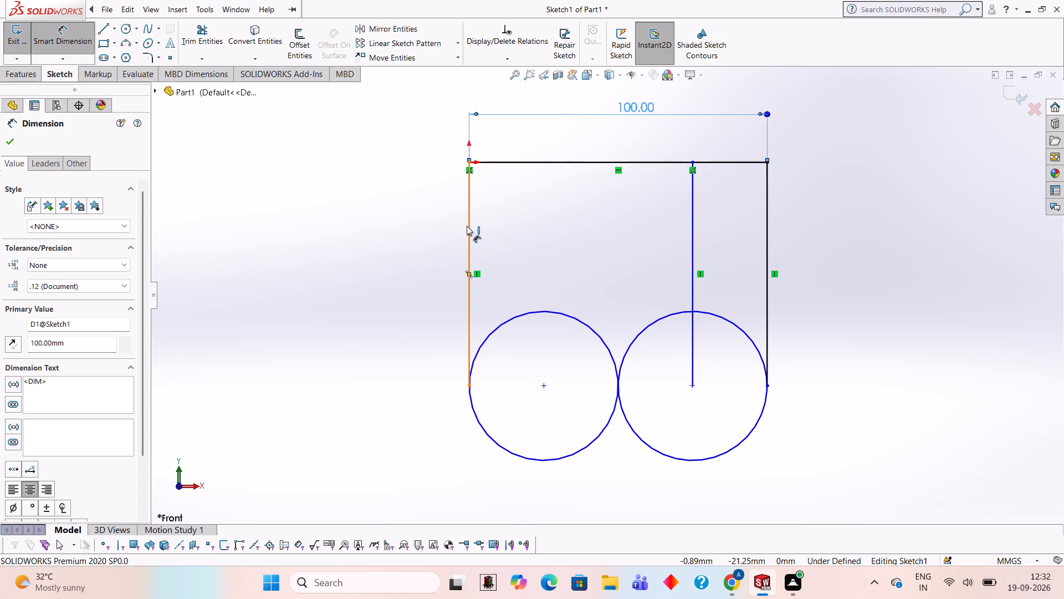
{"action": "left_click", "coordinate": [382, 232]}
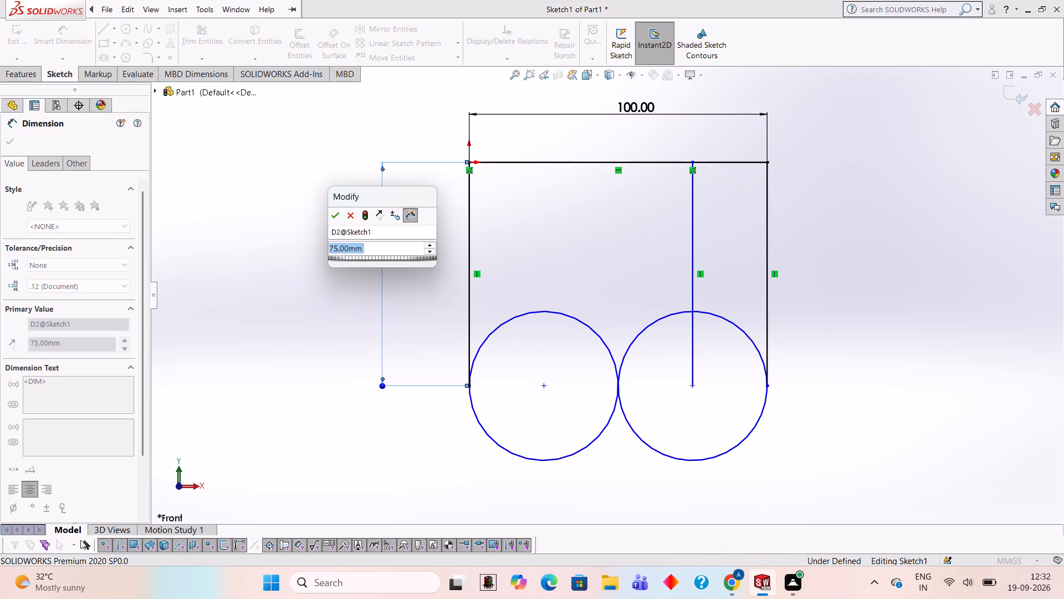
{"action": "left_click", "coordinate": [340, 212]}
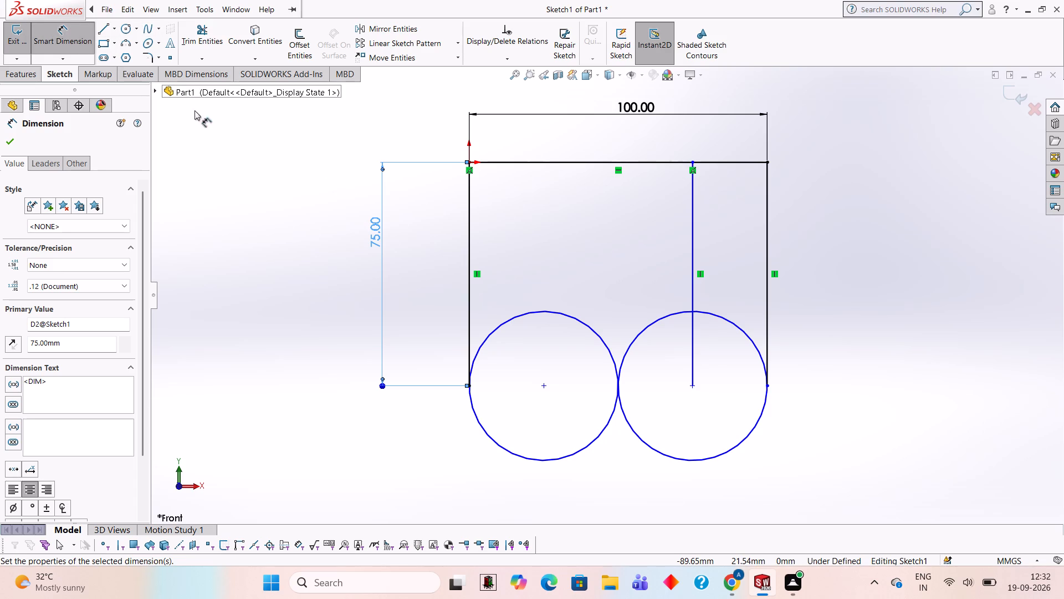
Dimension the diameter of the circle centred on the inner vertical line's lower end.
{"action": "left_click", "coordinate": [742, 443]}
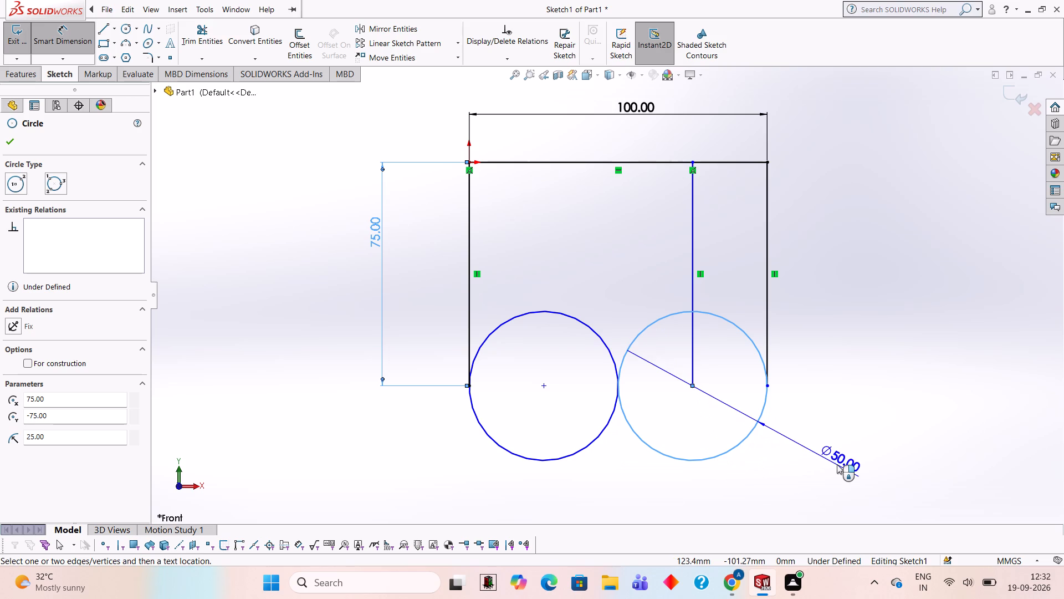
{"action": "left_click", "coordinate": [837, 464]}
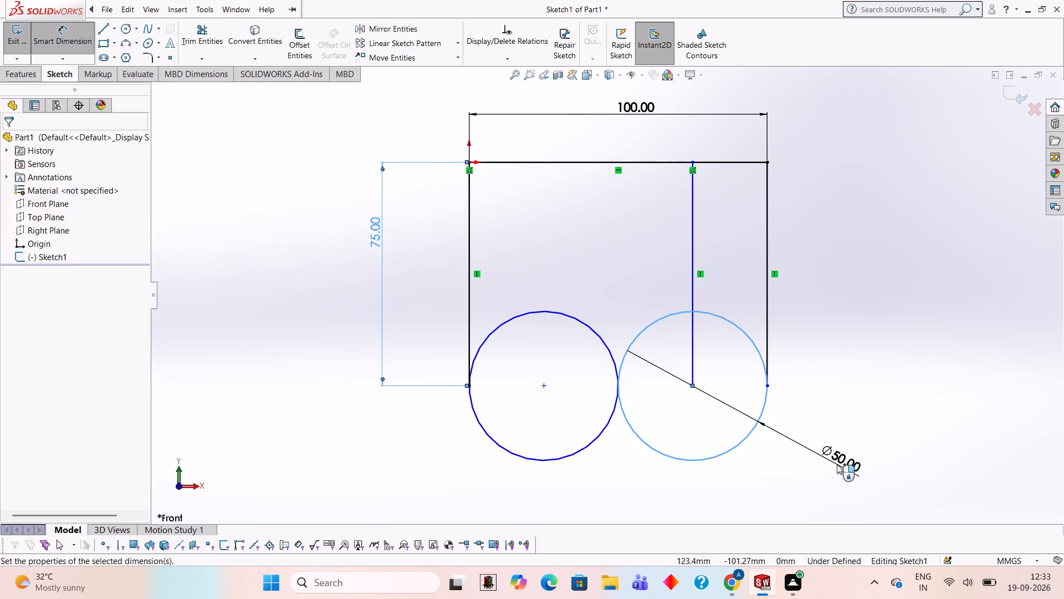
{"action": "left_click", "coordinate": [868, 349]}
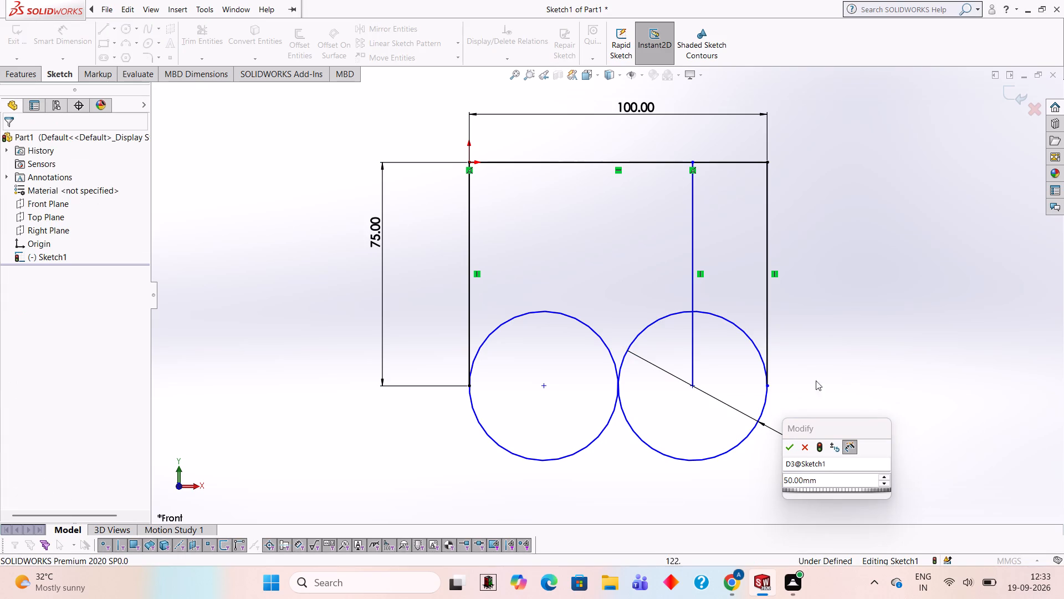
{"action": "key", "text": "Escape"}
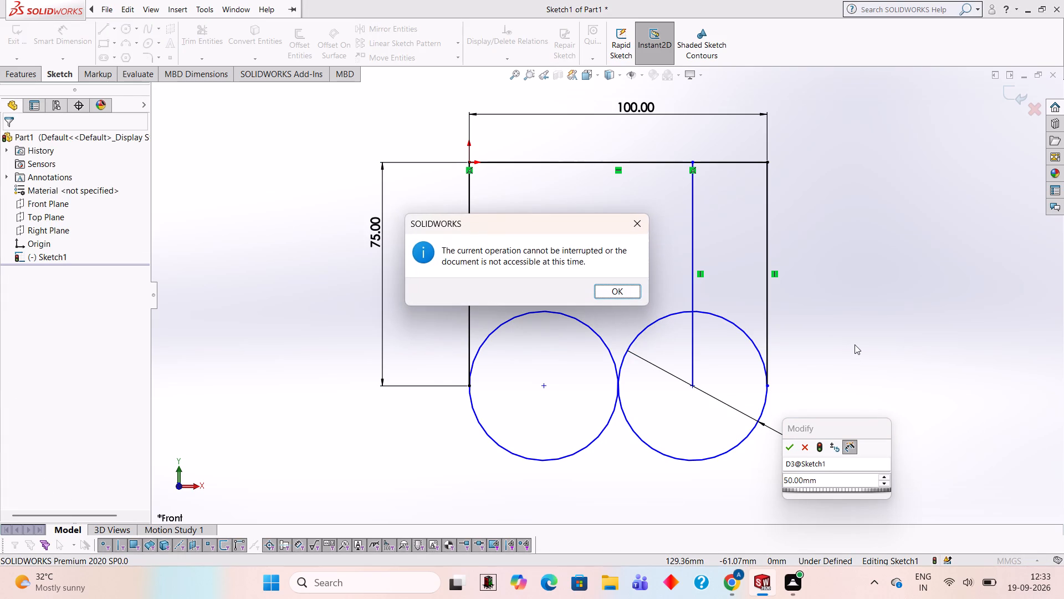
{"action": "left_click", "coordinate": [789, 441]}
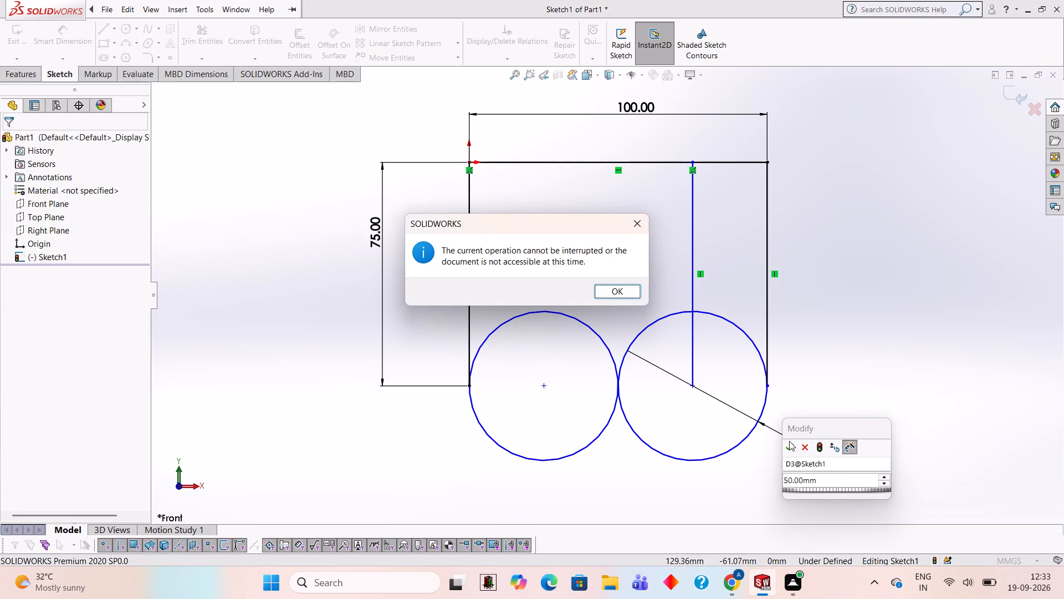
{"action": "left_click", "coordinate": [789, 445]}
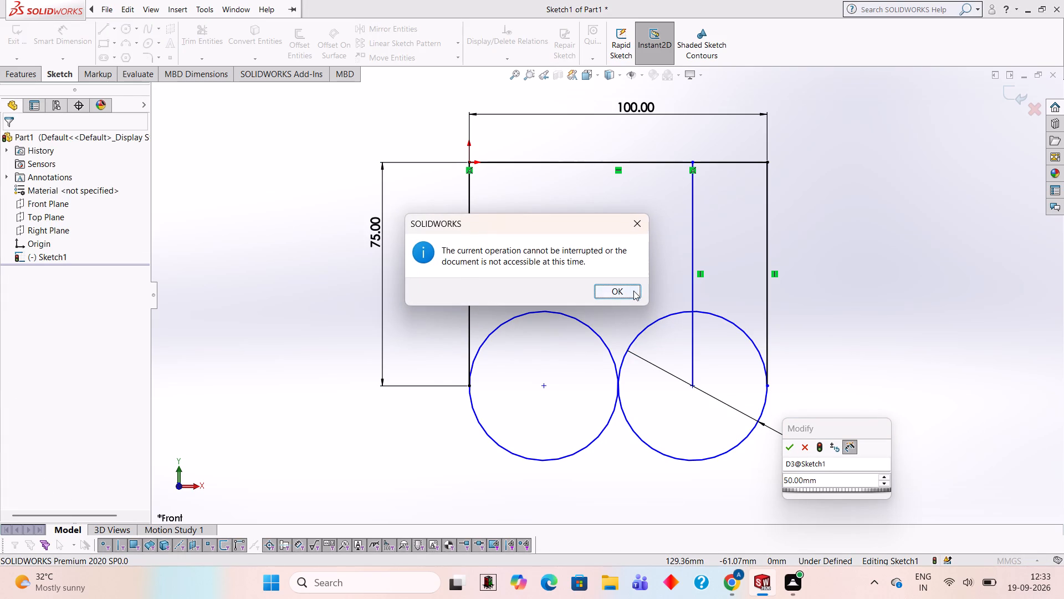
{"action": "left_click", "coordinate": [633, 291]}
{"action": "left_click", "coordinate": [793, 444]}
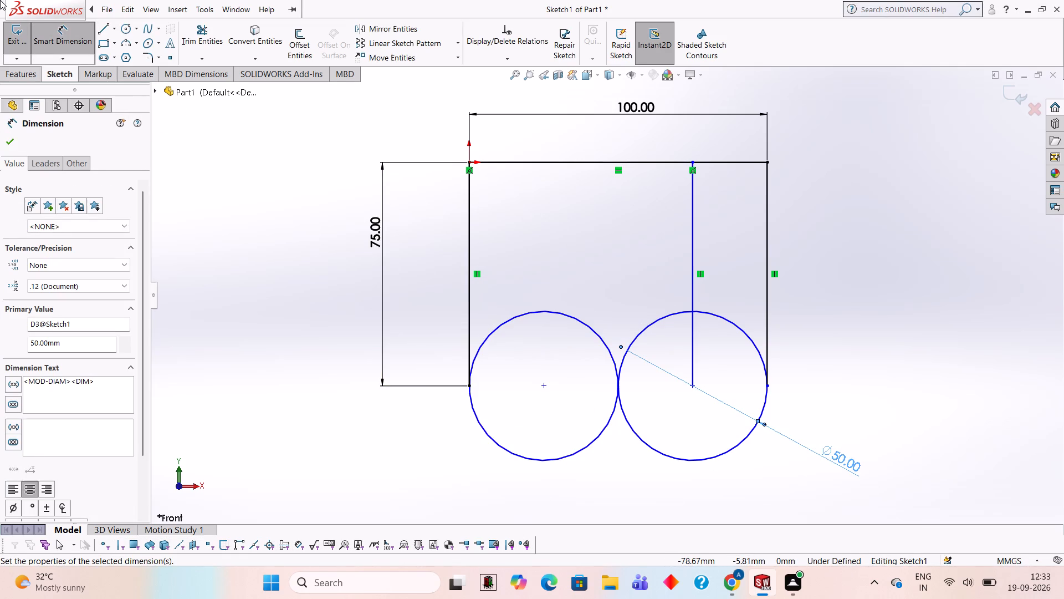
Sketch a 50 mm horizontal line joining the lowest points of the two circles.
{"action": "left_click", "coordinate": [102, 32]}
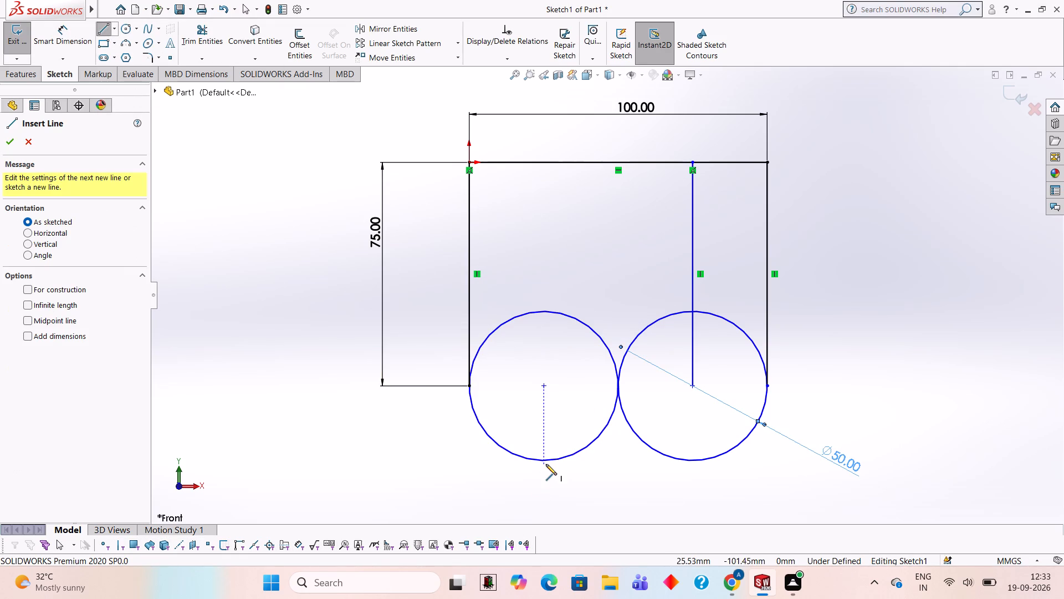
{"action": "left_click", "coordinate": [544, 461]}
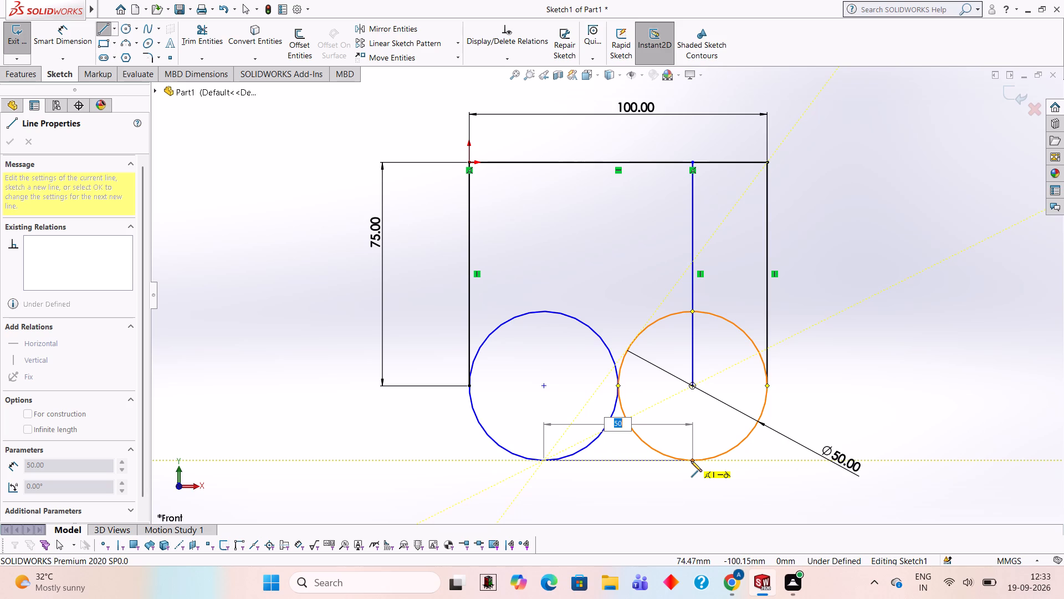
{"action": "left_click", "coordinate": [691, 461]}
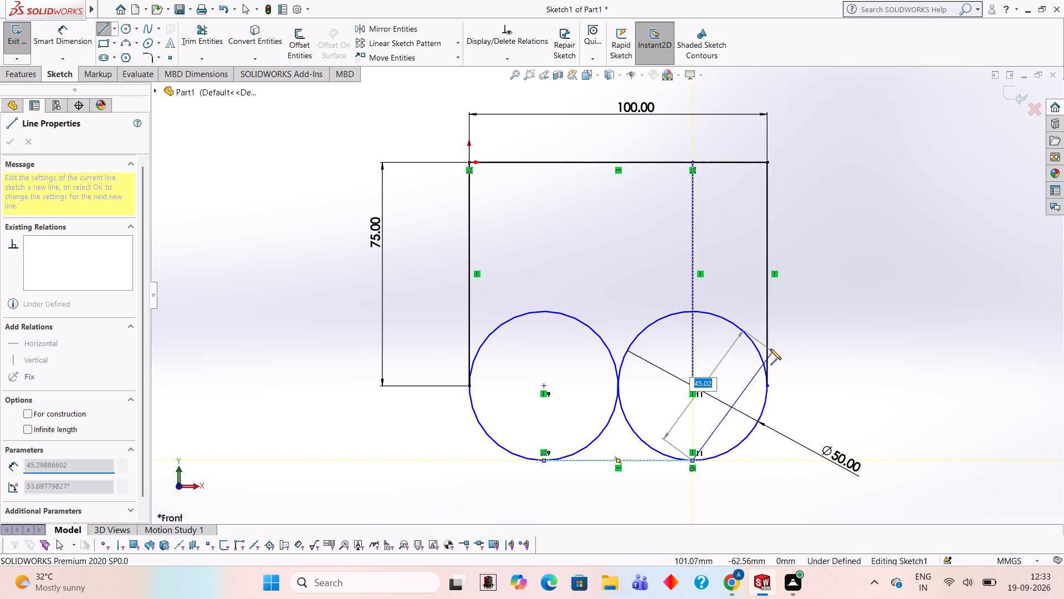
Trim away the upper halves and inner lower quarters of both circles and the inner vertical line, leaving only the rounded lower corners.
{"action": "key", "text": "Escape"}
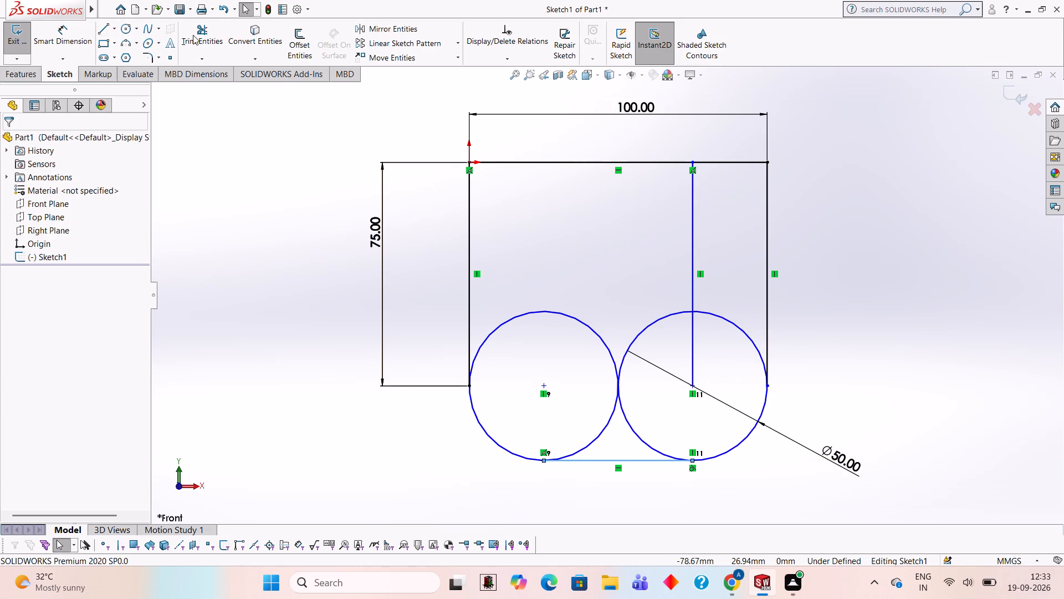
{"action": "left_click", "coordinate": [193, 35]}
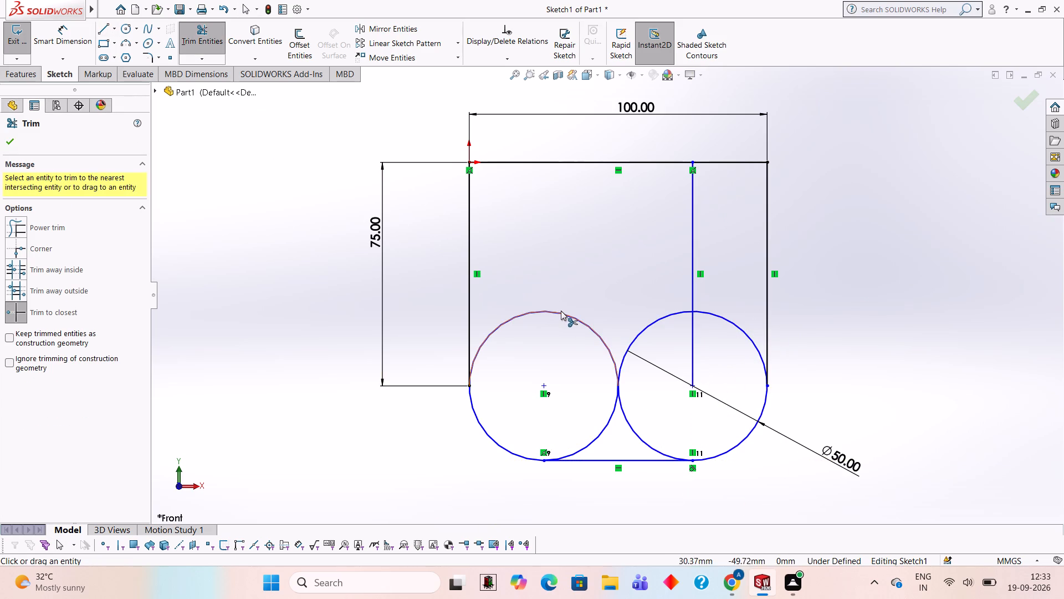
{"action": "left_click", "coordinate": [561, 311]}
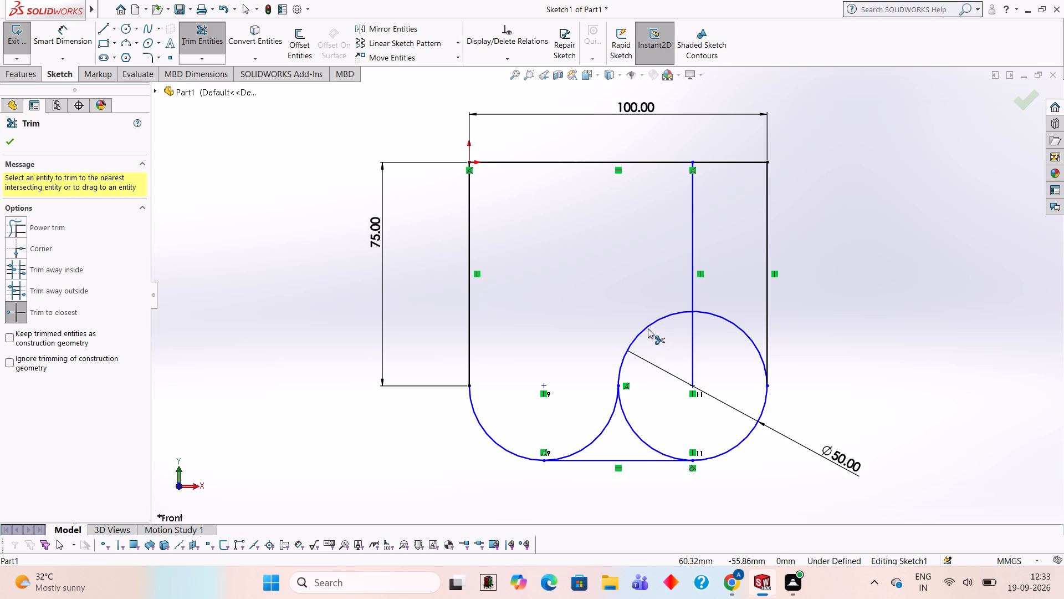
{"action": "left_click", "coordinate": [648, 328]}
{"action": "left_click", "coordinate": [731, 325]}
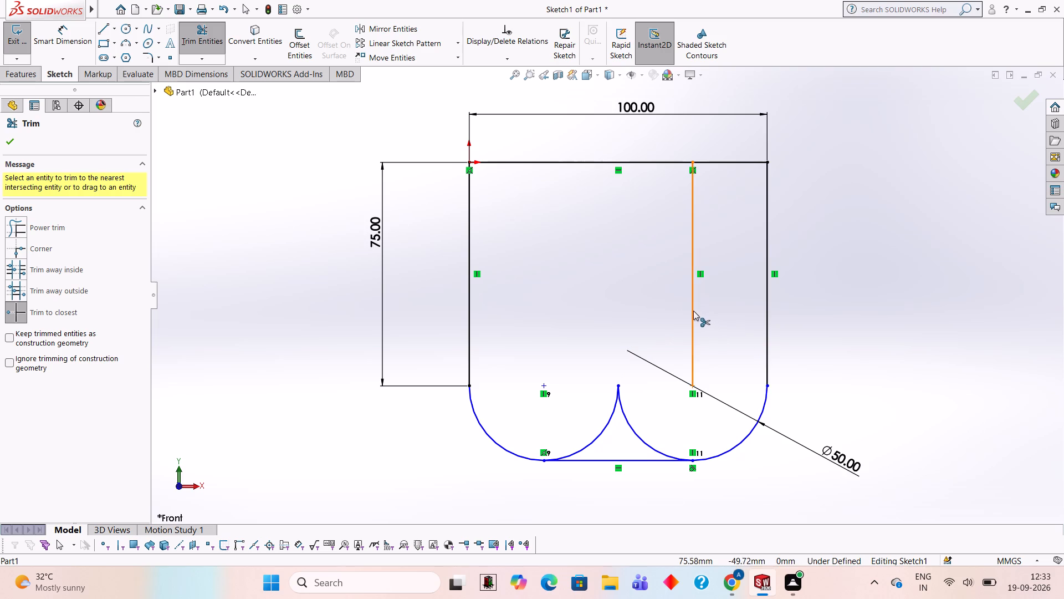
{"action": "left_click", "coordinate": [693, 311]}
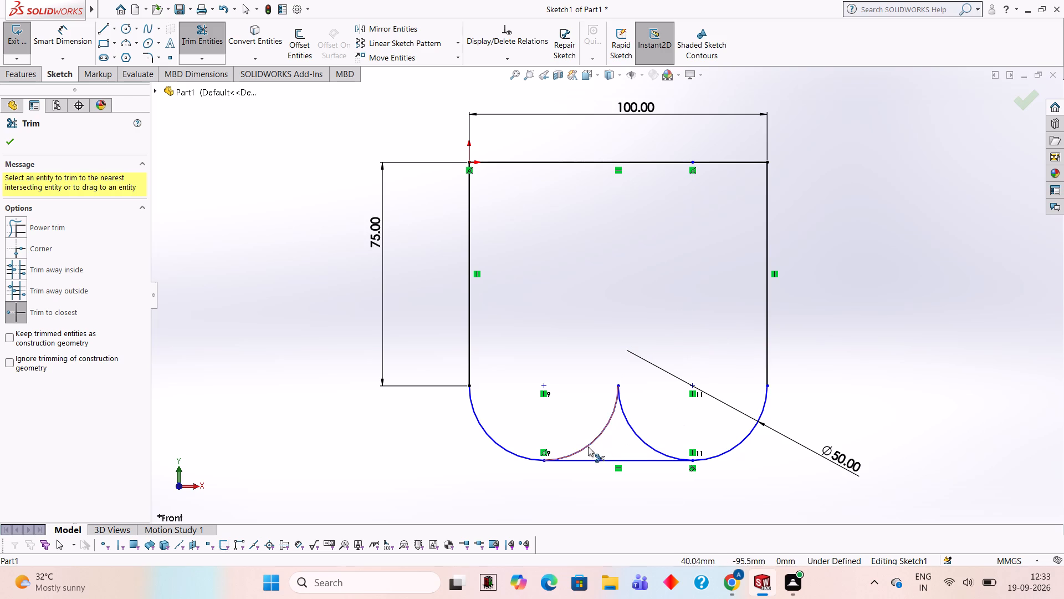
{"action": "left_click", "coordinate": [597, 437]}
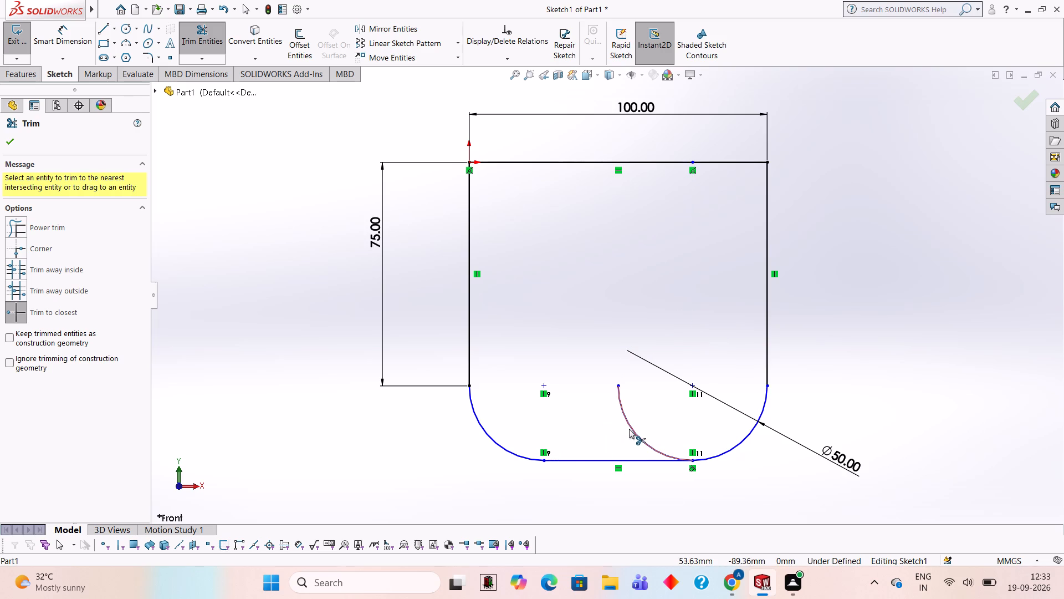
{"action": "left_click", "coordinate": [635, 431]}
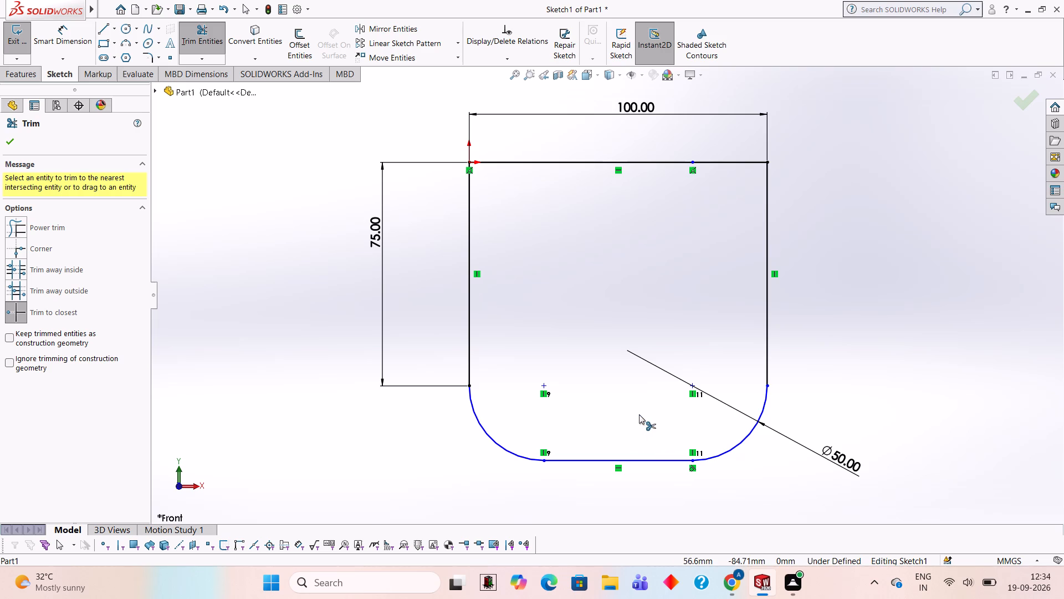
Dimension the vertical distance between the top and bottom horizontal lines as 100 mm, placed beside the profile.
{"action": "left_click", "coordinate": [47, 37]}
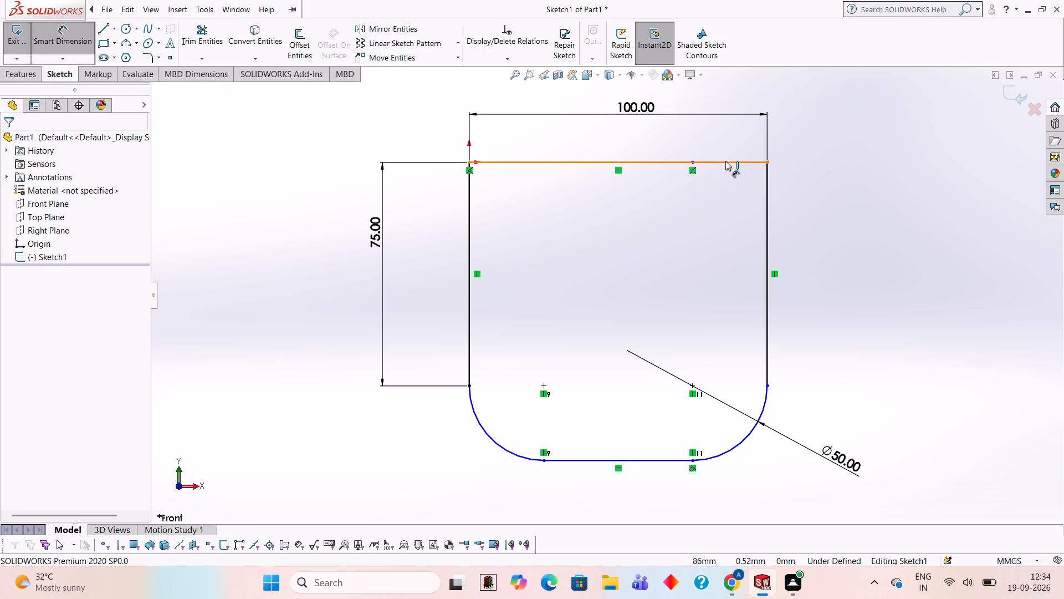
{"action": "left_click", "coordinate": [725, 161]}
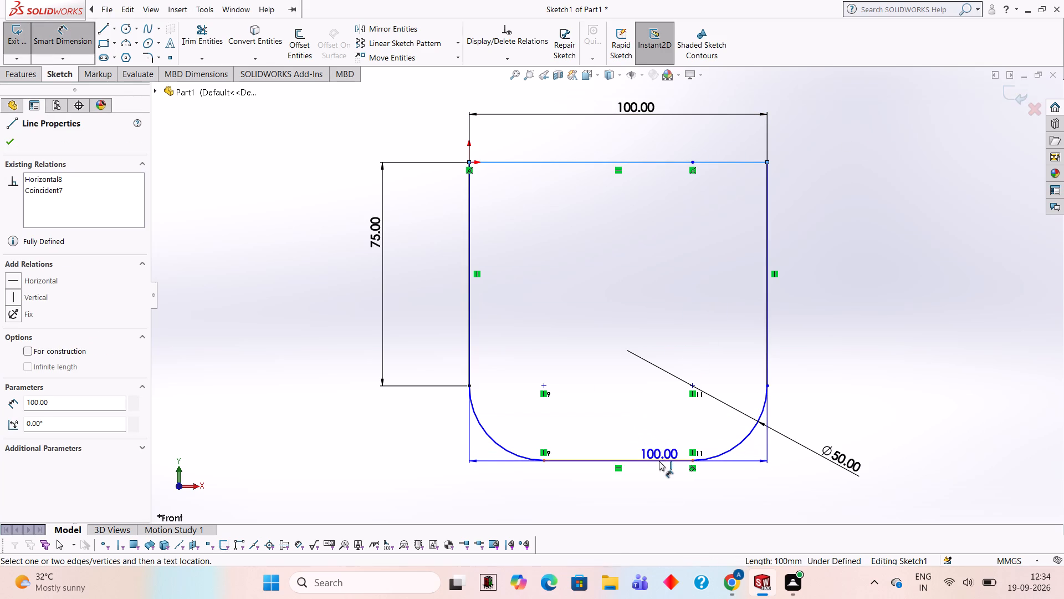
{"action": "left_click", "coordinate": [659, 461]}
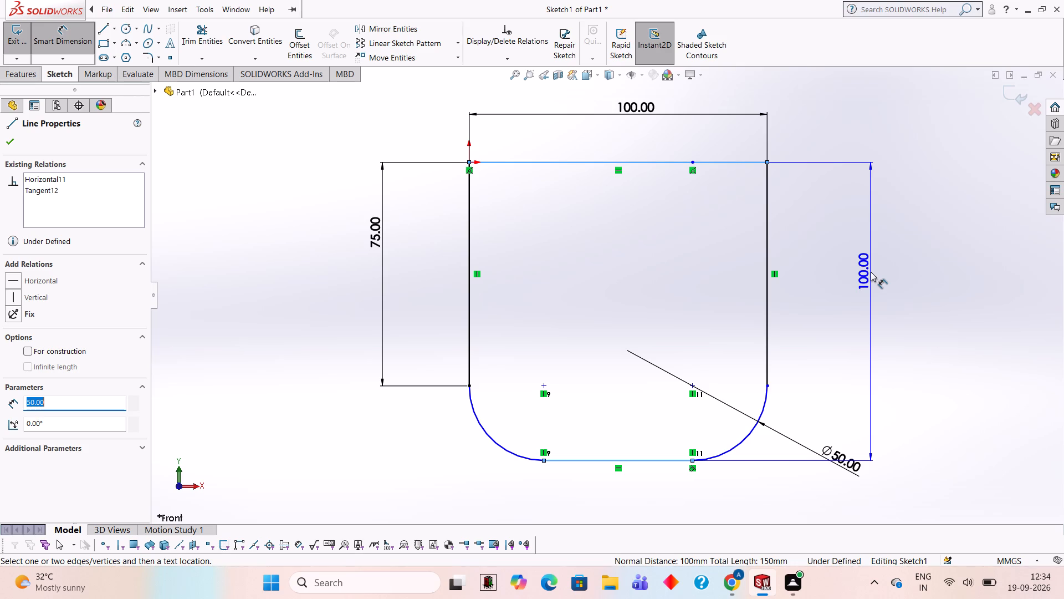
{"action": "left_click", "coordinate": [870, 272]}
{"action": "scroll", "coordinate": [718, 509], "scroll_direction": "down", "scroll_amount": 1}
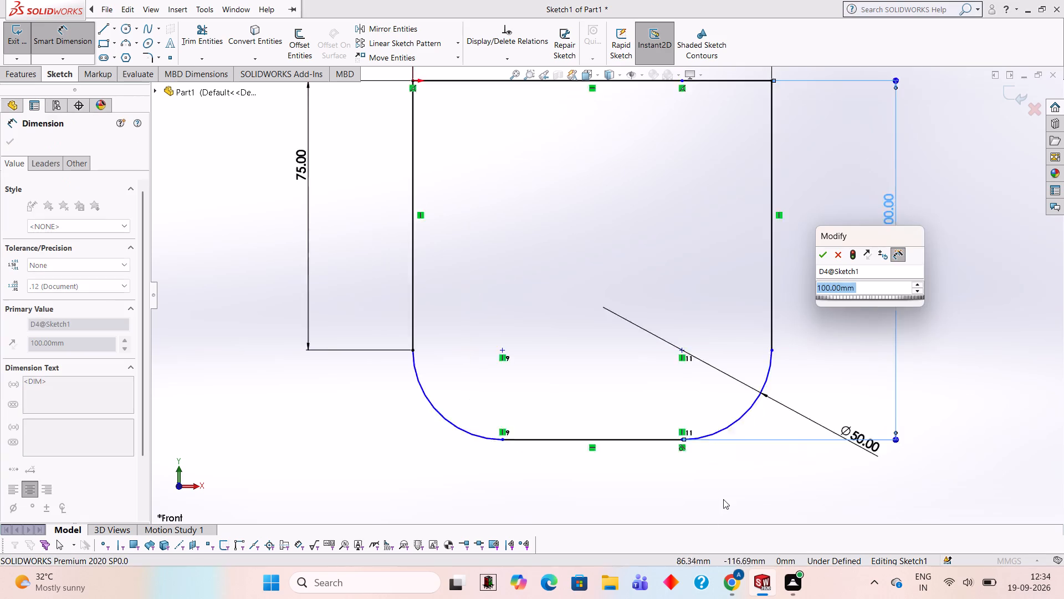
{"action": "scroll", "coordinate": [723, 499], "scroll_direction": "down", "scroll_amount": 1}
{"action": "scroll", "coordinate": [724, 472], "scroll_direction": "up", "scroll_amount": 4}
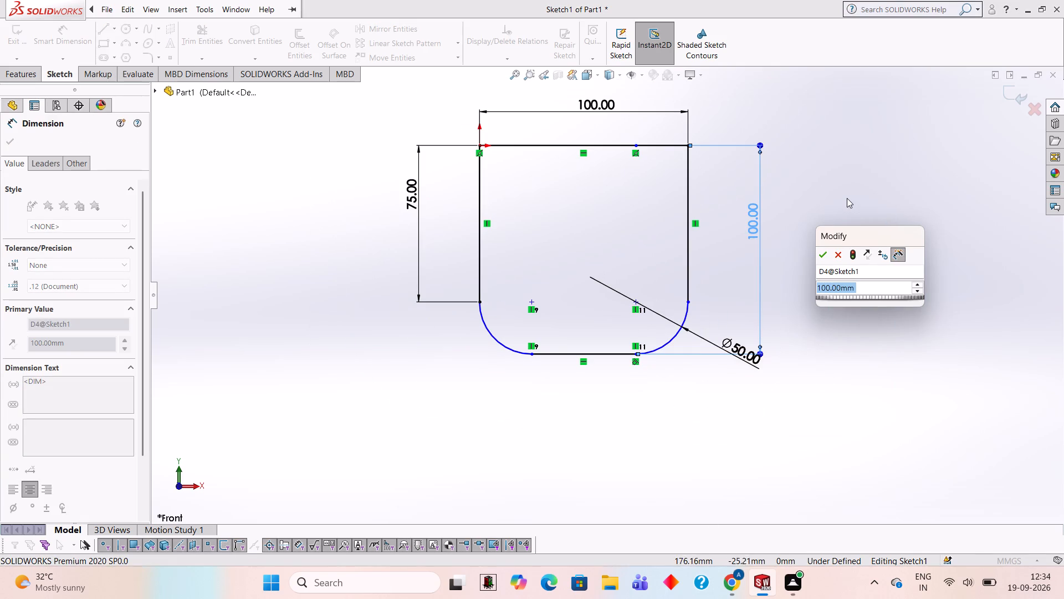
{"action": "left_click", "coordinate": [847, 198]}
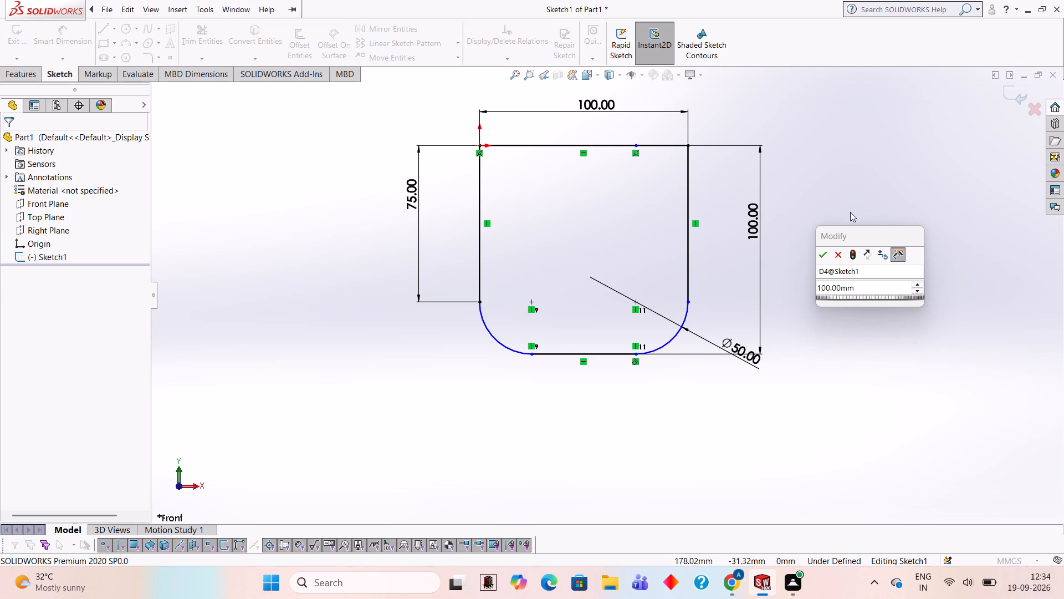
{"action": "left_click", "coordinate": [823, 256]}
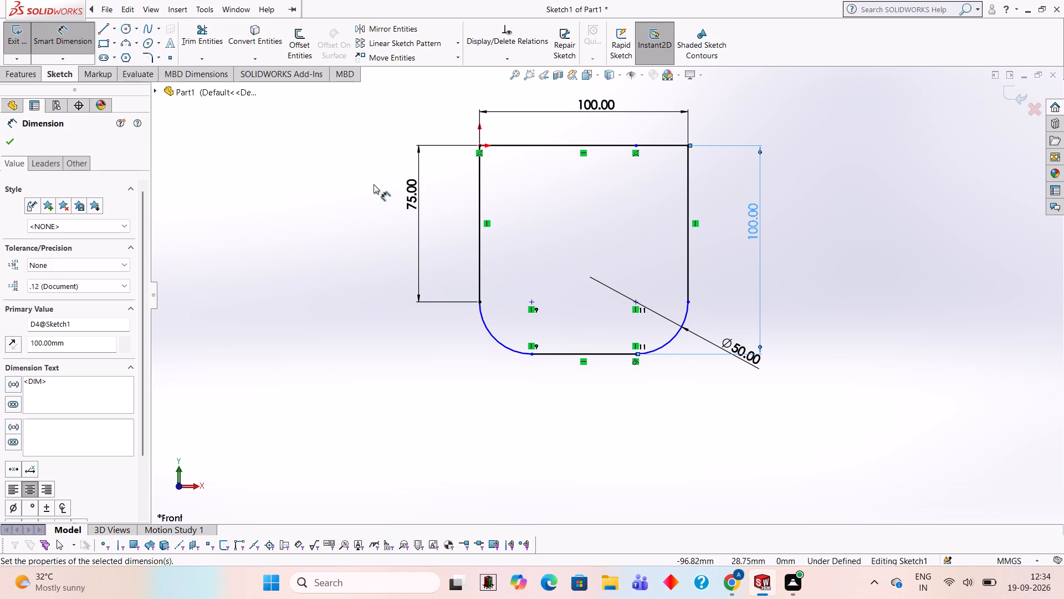
Add a driven vertical dimension between the two endpoints of the rounded corner below the origin.
{"action": "left_click", "coordinate": [480, 301]}
{"action": "left_click", "coordinate": [531, 354]}
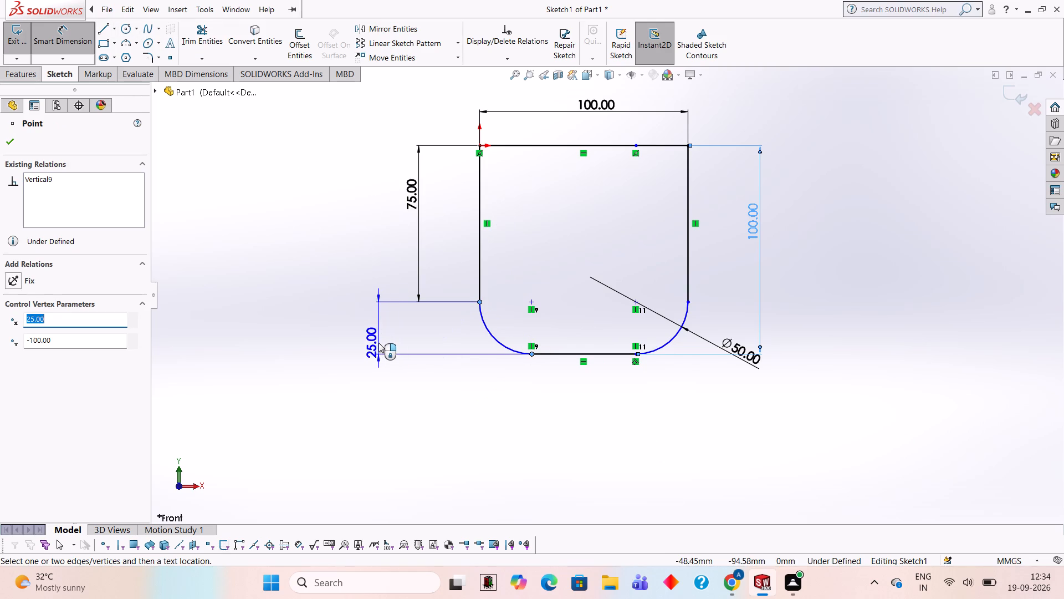
{"action": "left_click", "coordinate": [378, 343]}
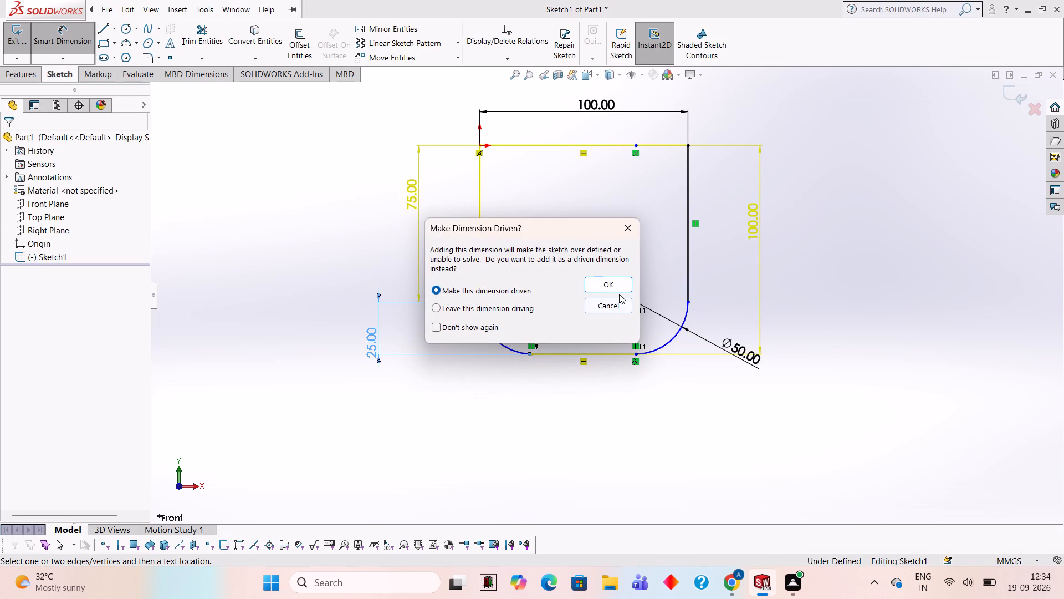
{"action": "left_click", "coordinate": [619, 286]}
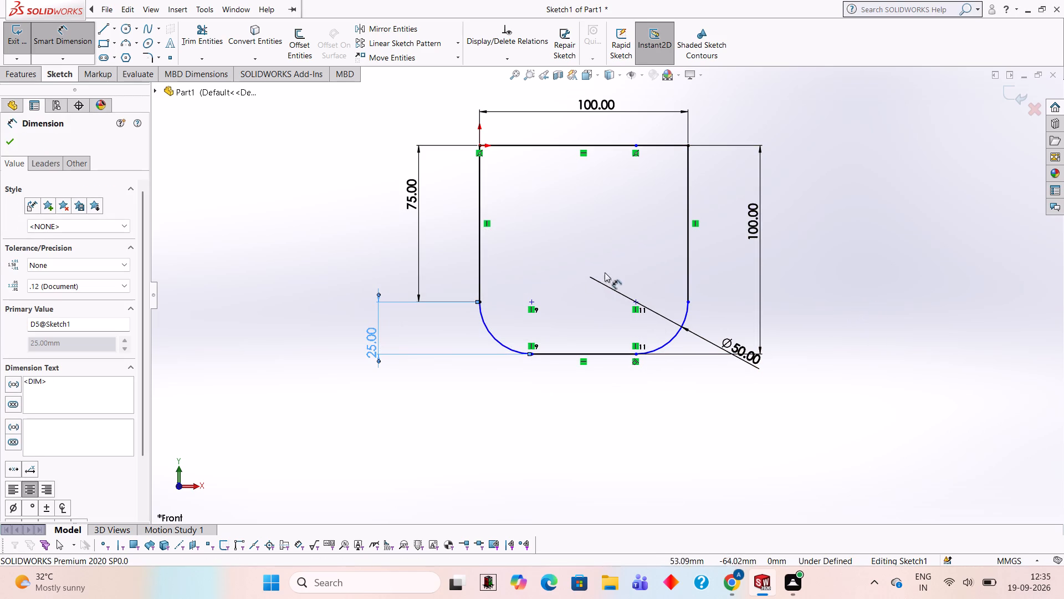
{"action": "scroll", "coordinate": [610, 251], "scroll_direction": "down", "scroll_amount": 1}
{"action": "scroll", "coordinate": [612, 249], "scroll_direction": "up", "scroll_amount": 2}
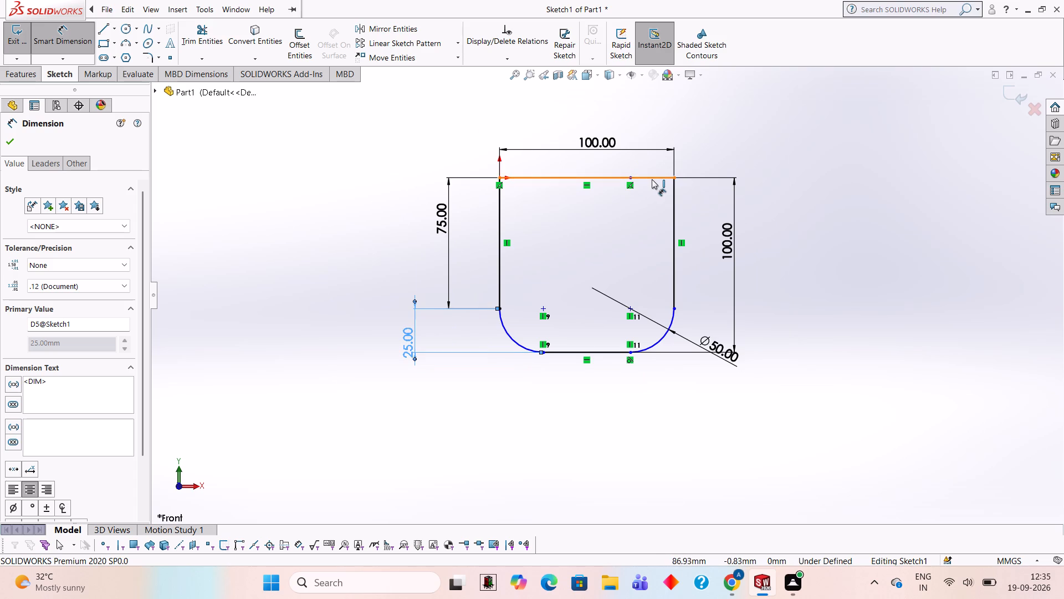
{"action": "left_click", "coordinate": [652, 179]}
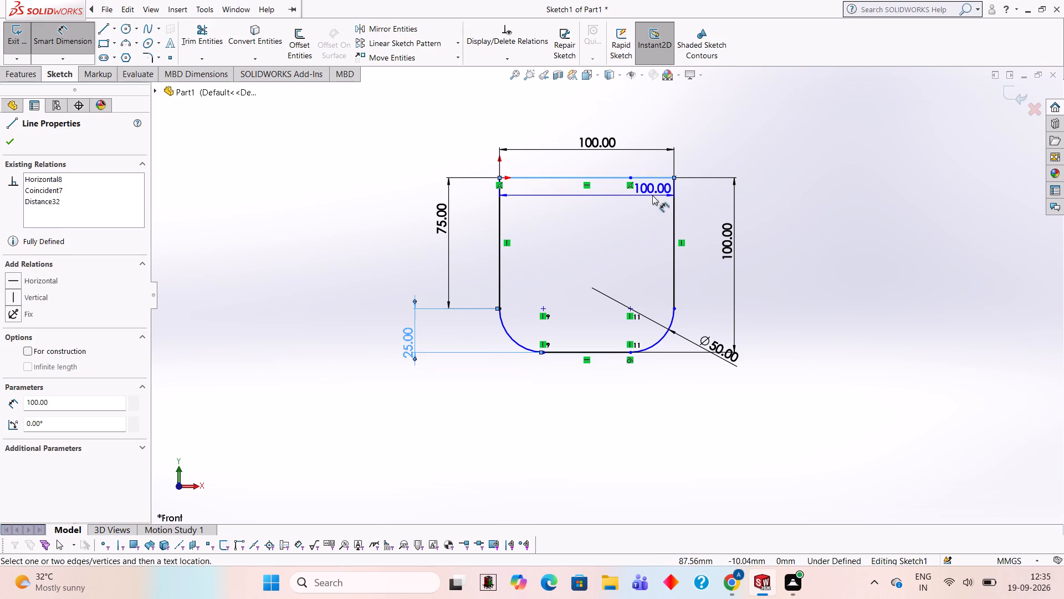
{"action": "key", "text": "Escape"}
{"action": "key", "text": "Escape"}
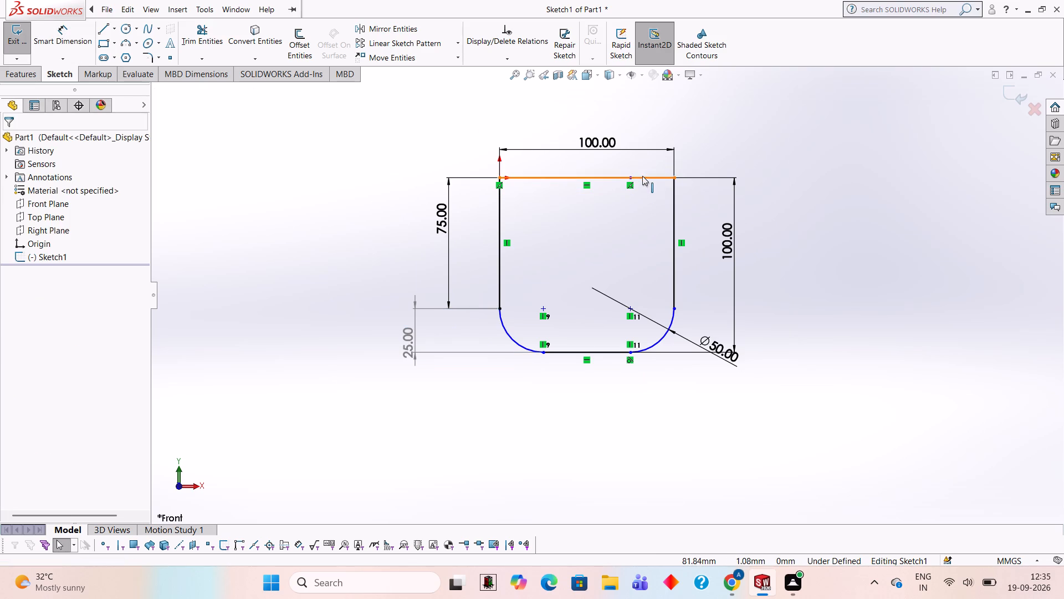
Delete the top horizontal line of the profile, including the short overlapping segment near its far corner.
{"action": "left_click", "coordinate": [611, 177]}
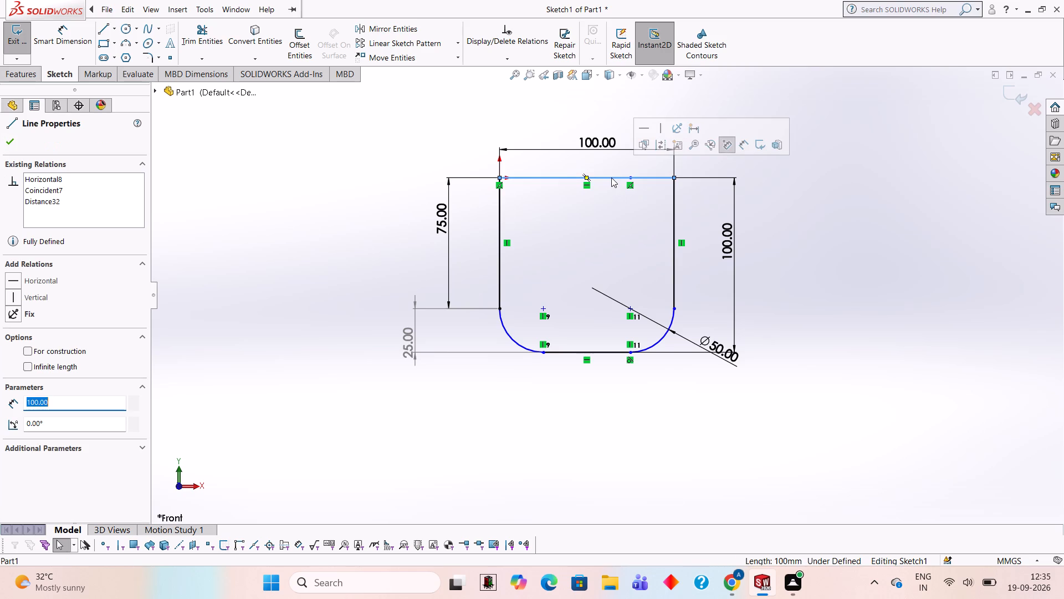
{"action": "key", "text": "Delete"}
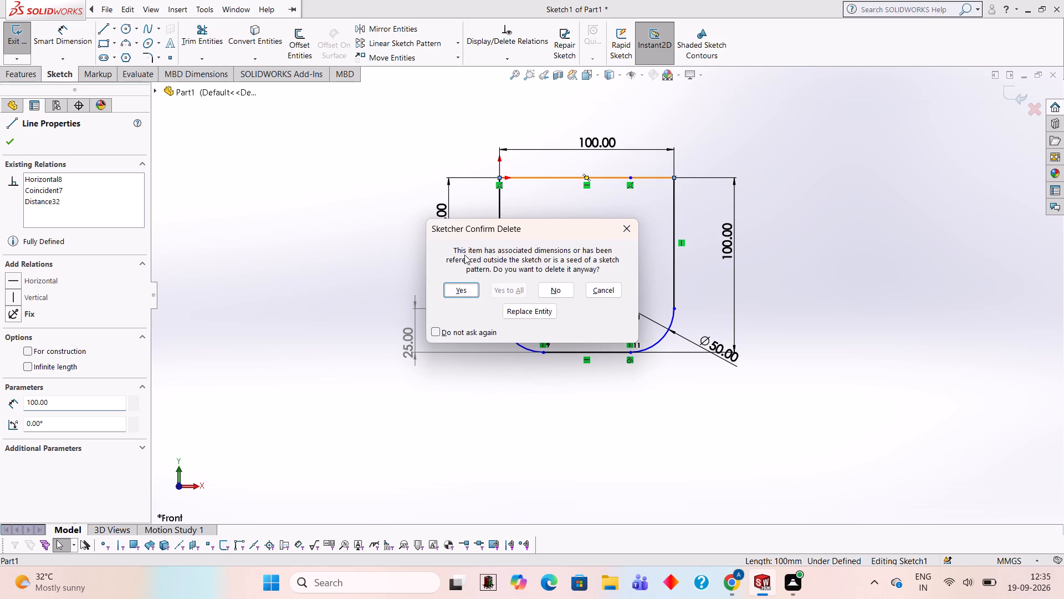
{"action": "left_click", "coordinate": [477, 295]}
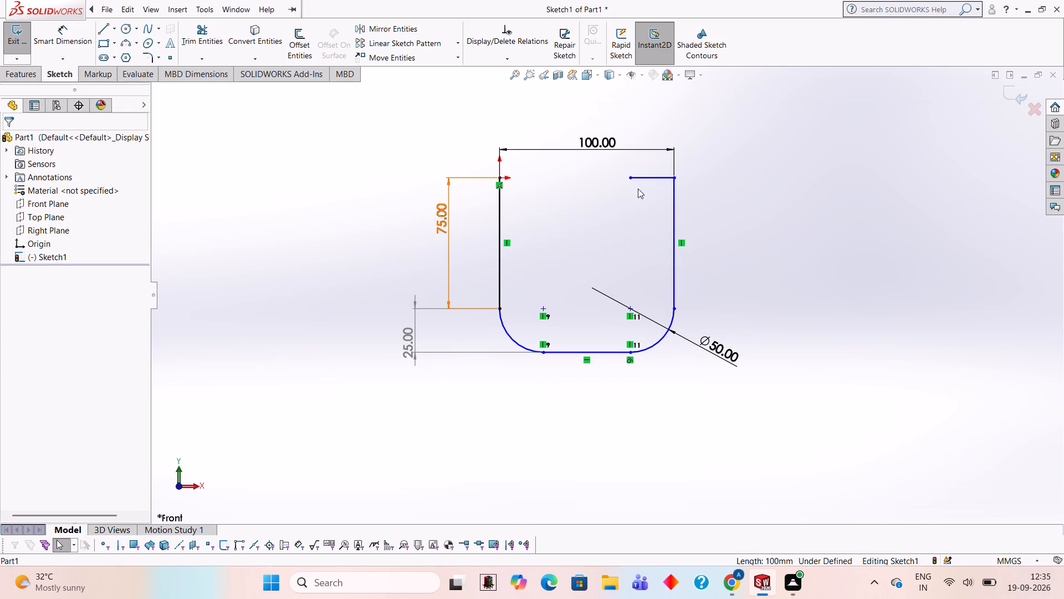
{"action": "left_click", "coordinate": [643, 176]}
{"action": "key", "text": "Delete"}
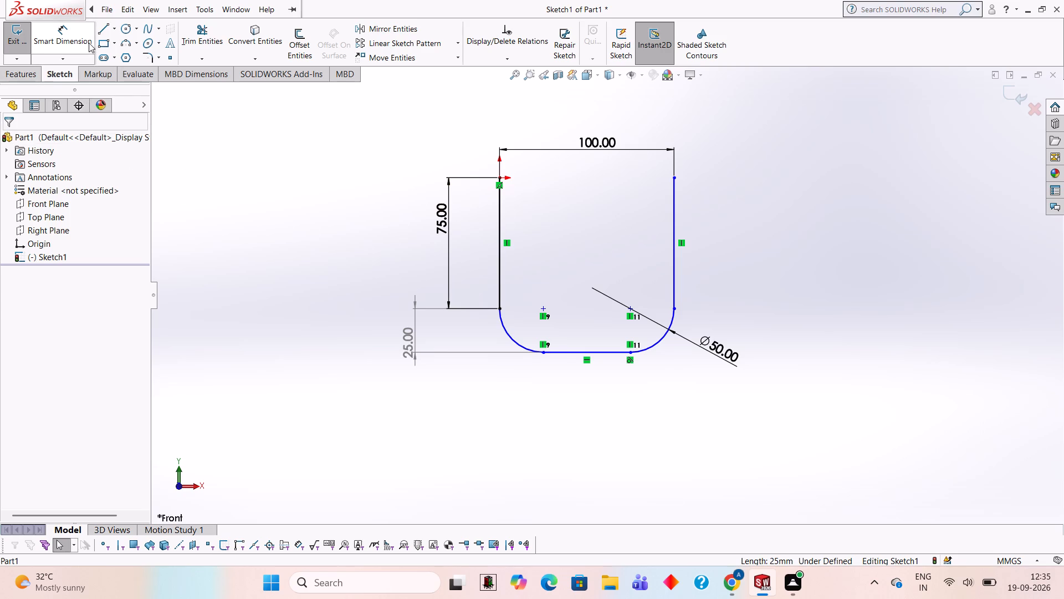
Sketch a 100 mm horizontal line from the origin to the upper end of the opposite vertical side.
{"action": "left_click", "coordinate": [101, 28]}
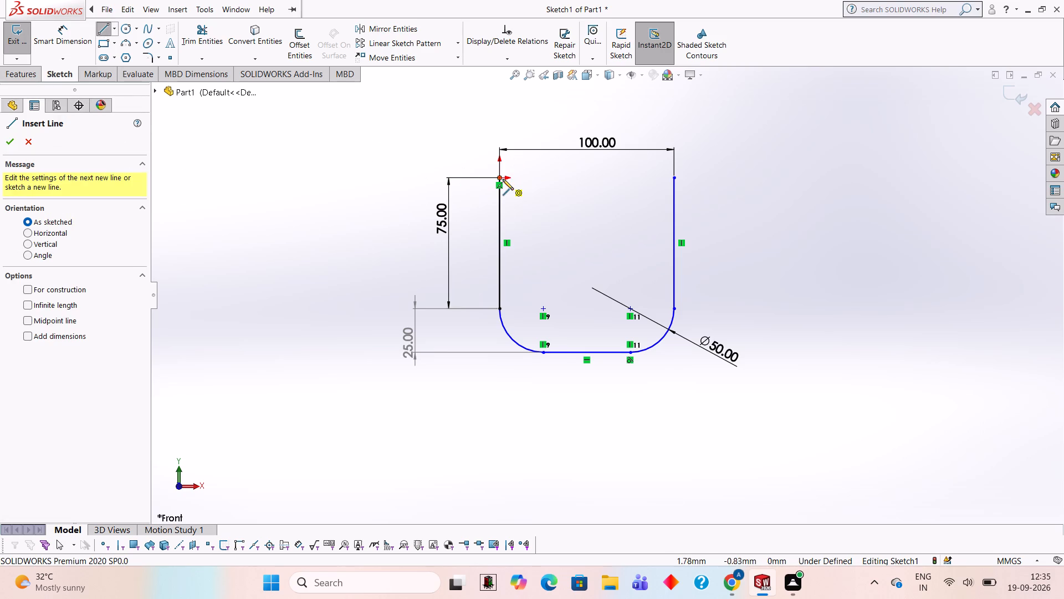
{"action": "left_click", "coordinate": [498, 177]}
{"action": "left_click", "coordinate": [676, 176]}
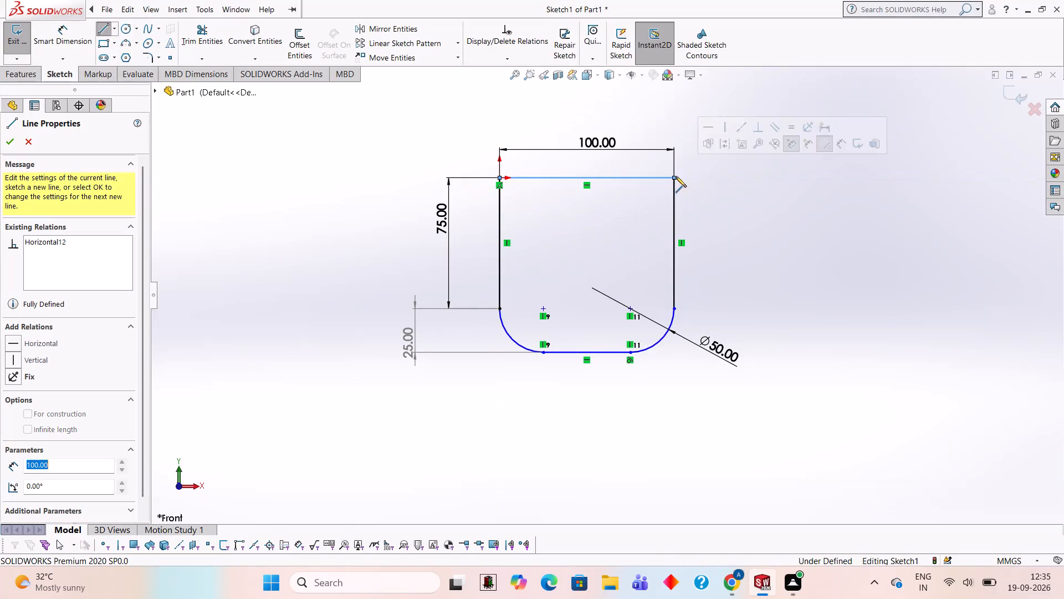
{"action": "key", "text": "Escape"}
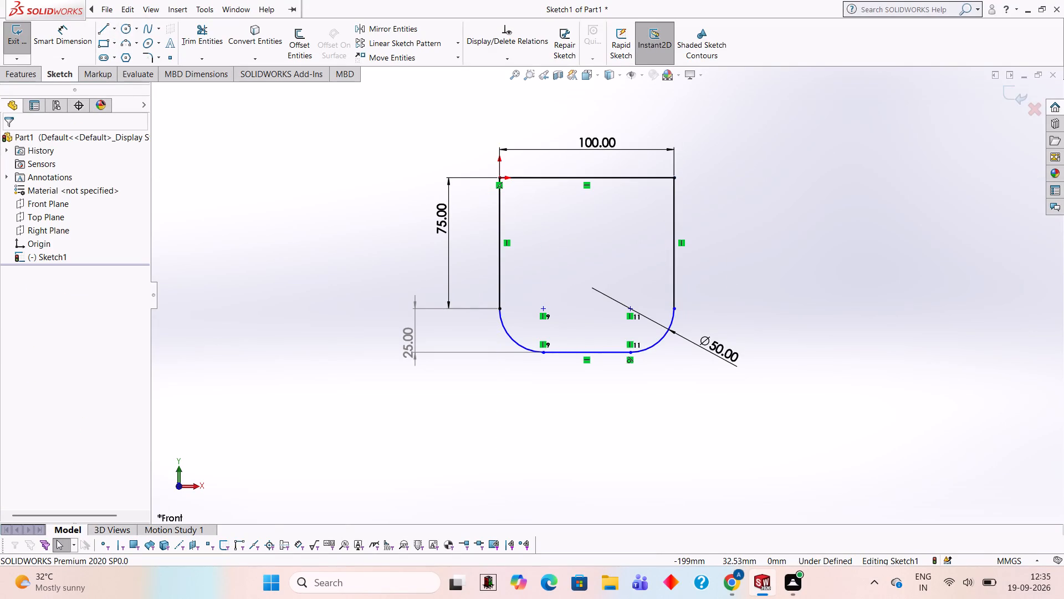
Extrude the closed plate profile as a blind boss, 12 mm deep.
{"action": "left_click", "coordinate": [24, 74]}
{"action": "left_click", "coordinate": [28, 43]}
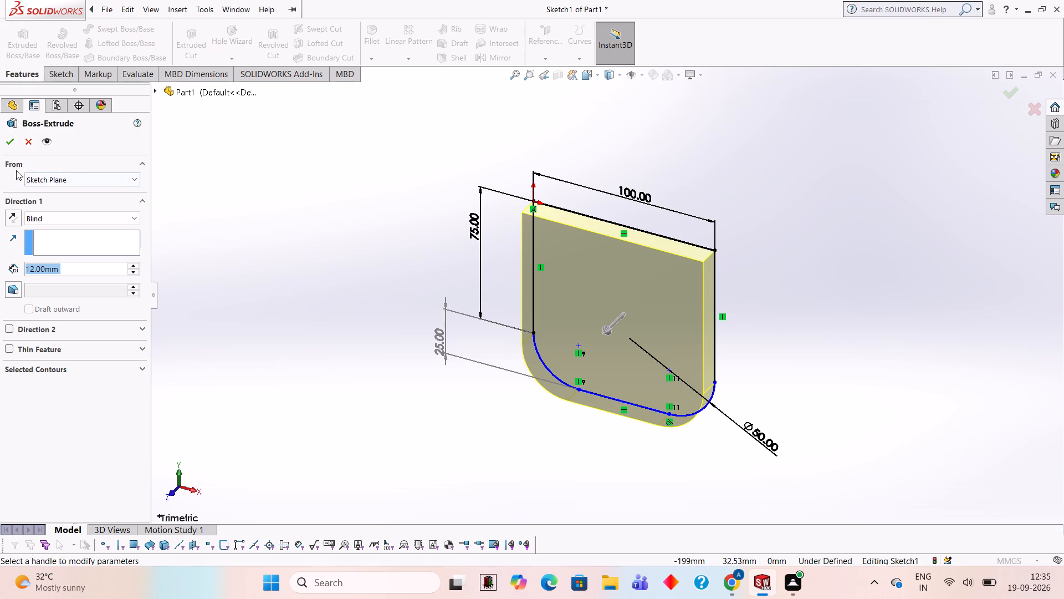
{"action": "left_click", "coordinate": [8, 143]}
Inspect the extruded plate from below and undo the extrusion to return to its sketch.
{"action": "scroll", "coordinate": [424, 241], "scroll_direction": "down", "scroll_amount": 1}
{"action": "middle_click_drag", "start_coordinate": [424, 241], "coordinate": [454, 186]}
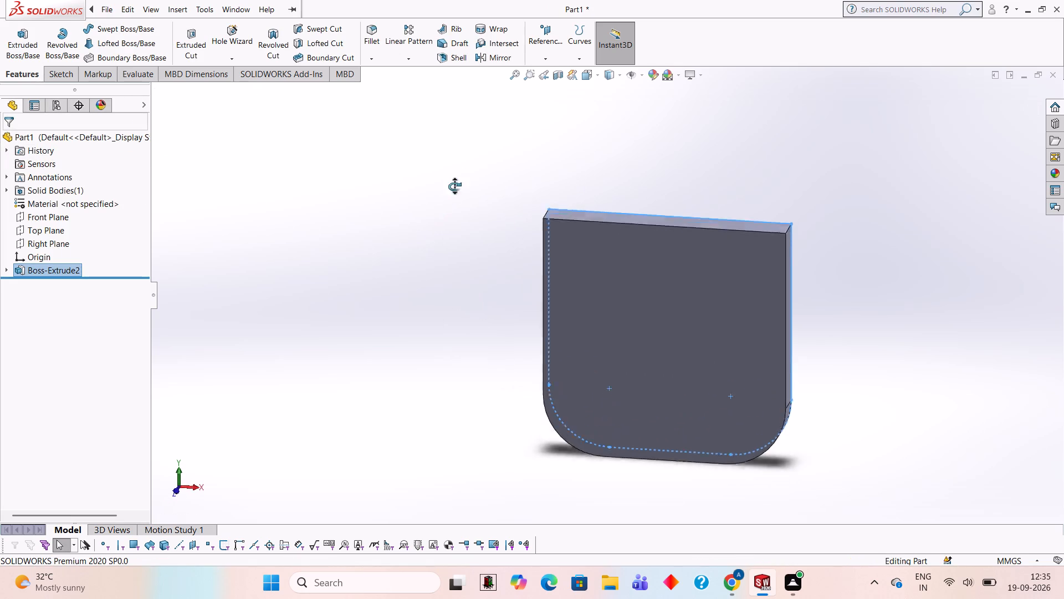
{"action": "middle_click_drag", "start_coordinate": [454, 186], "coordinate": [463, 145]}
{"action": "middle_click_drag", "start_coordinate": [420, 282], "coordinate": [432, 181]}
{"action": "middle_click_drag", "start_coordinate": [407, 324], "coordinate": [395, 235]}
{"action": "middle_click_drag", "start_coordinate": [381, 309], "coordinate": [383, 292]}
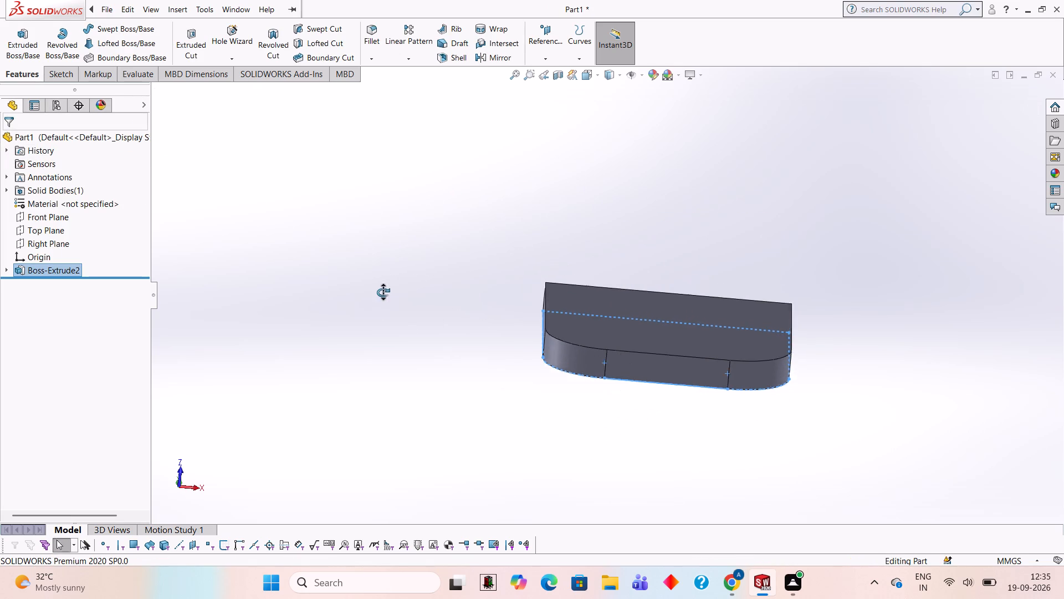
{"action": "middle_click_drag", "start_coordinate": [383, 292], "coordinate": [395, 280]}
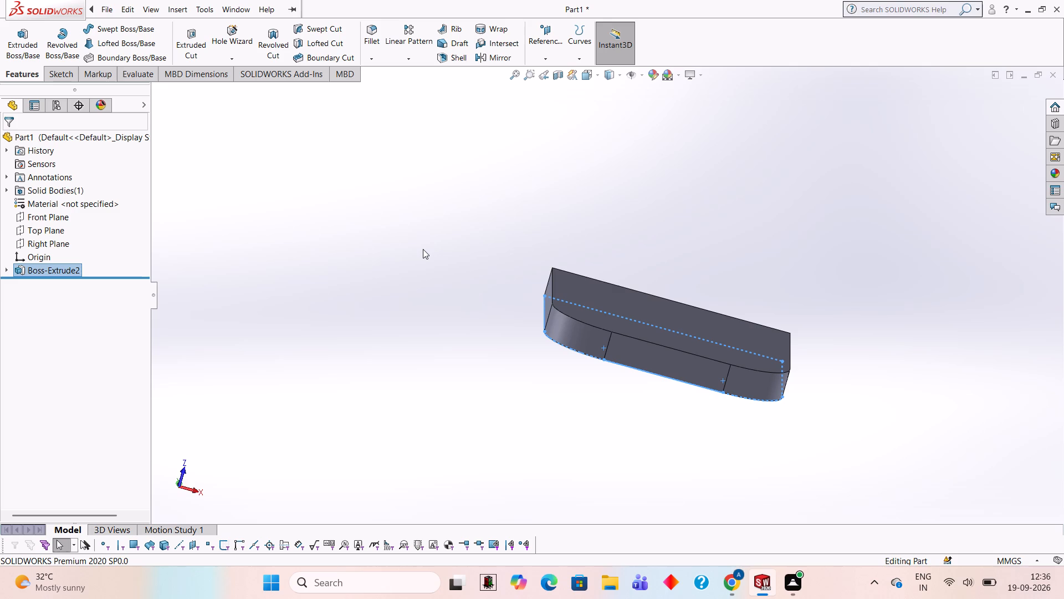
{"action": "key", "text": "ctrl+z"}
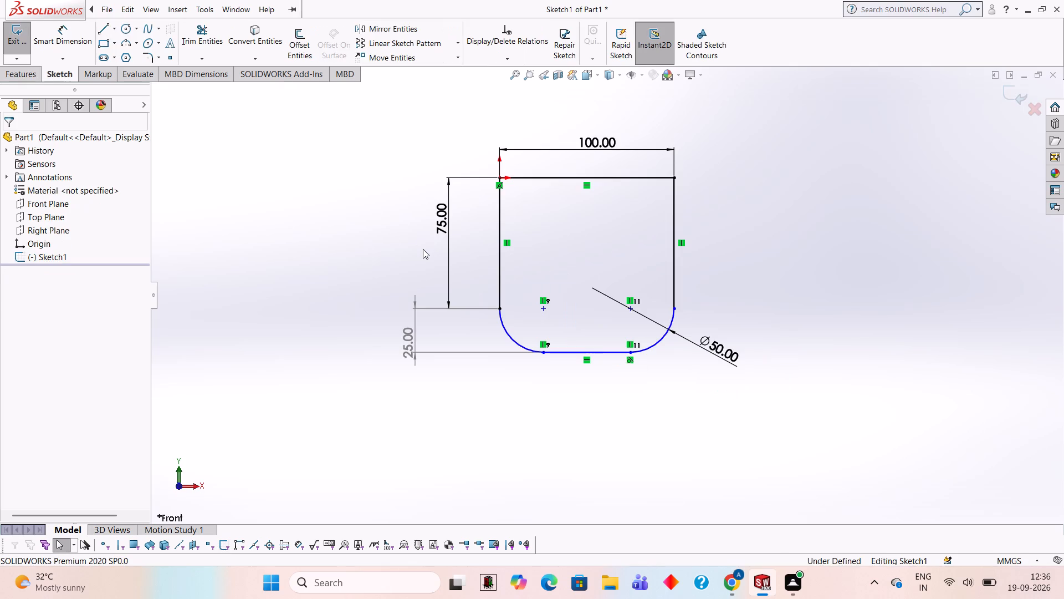
Delete the horizontal line closing the top of the profile.
{"action": "left_click", "coordinate": [595, 177]}
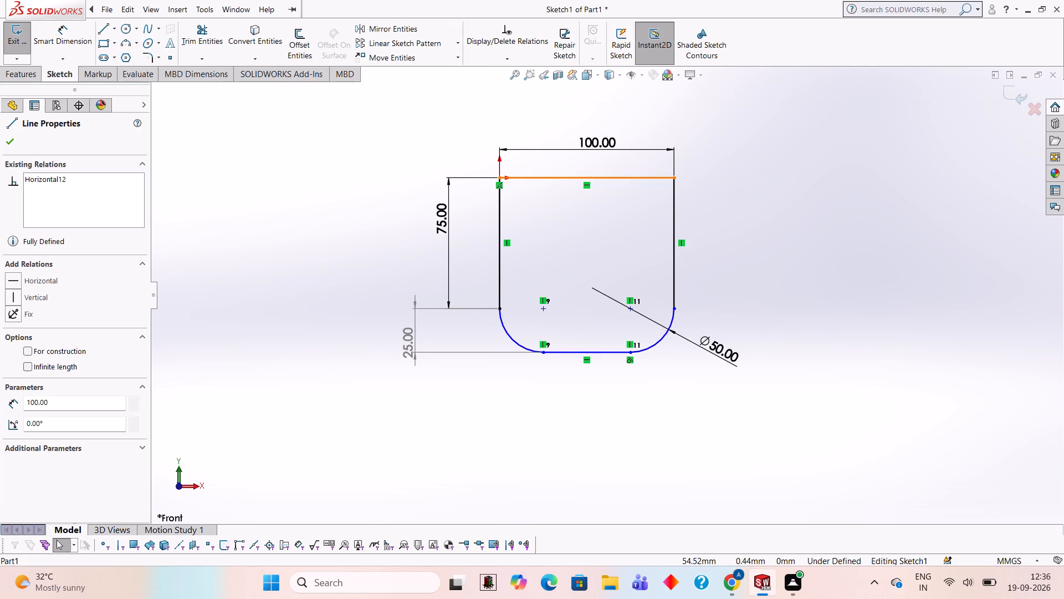
{"action": "key", "text": "Delete"}
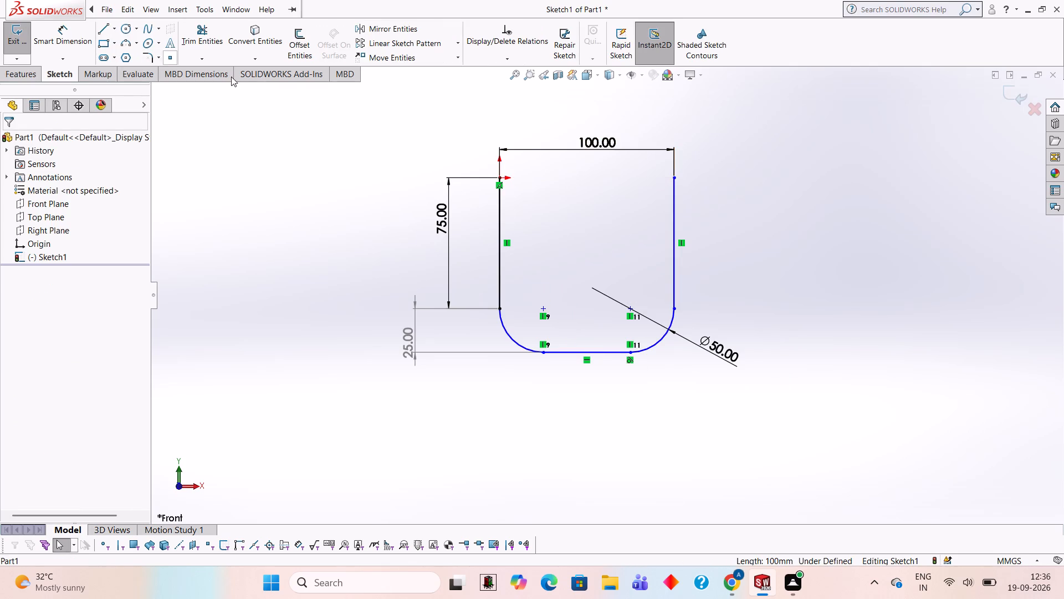
Delete the 100 mm horizontal dimension above the open profile.
{"action": "right_click", "coordinate": [608, 144]}
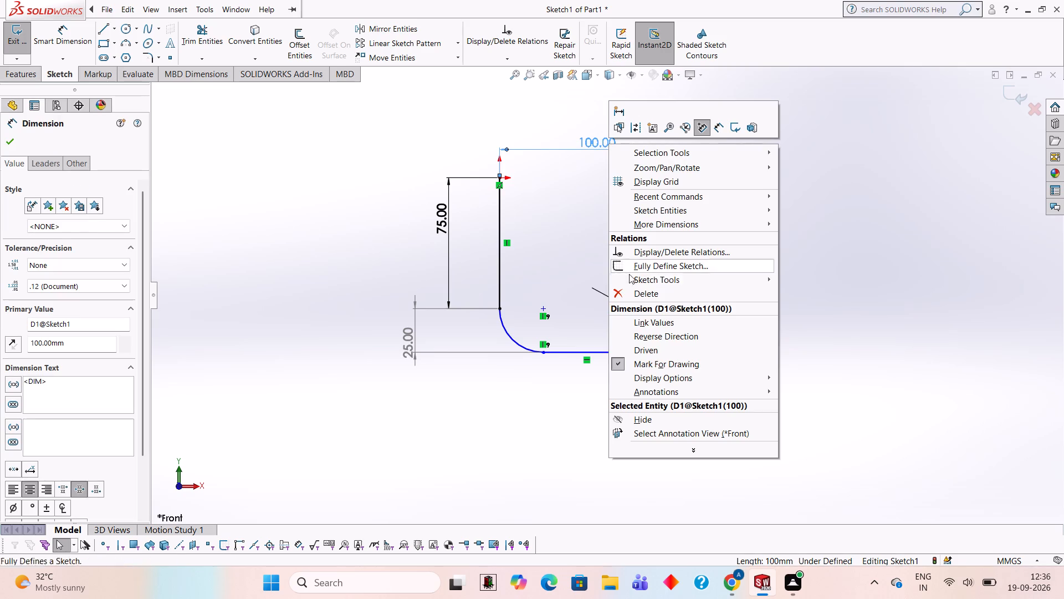
{"action": "left_click", "coordinate": [626, 288]}
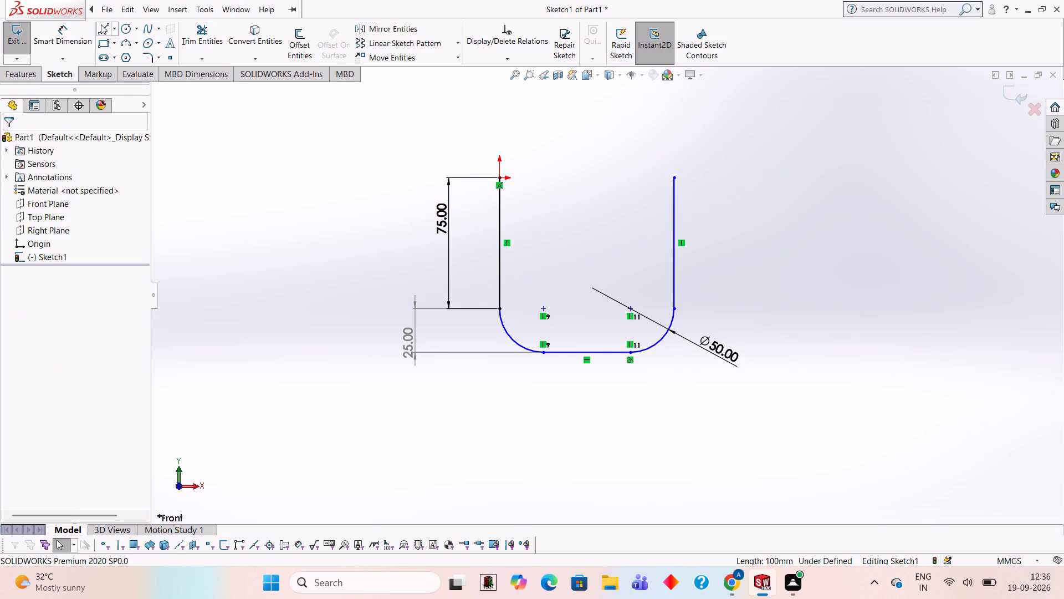
Sketch a 100 mm horizontal line from the origin to the upper end of the opposite vertical side, closing the profile.
{"action": "left_click", "coordinate": [102, 24]}
{"action": "left_click", "coordinate": [500, 177]}
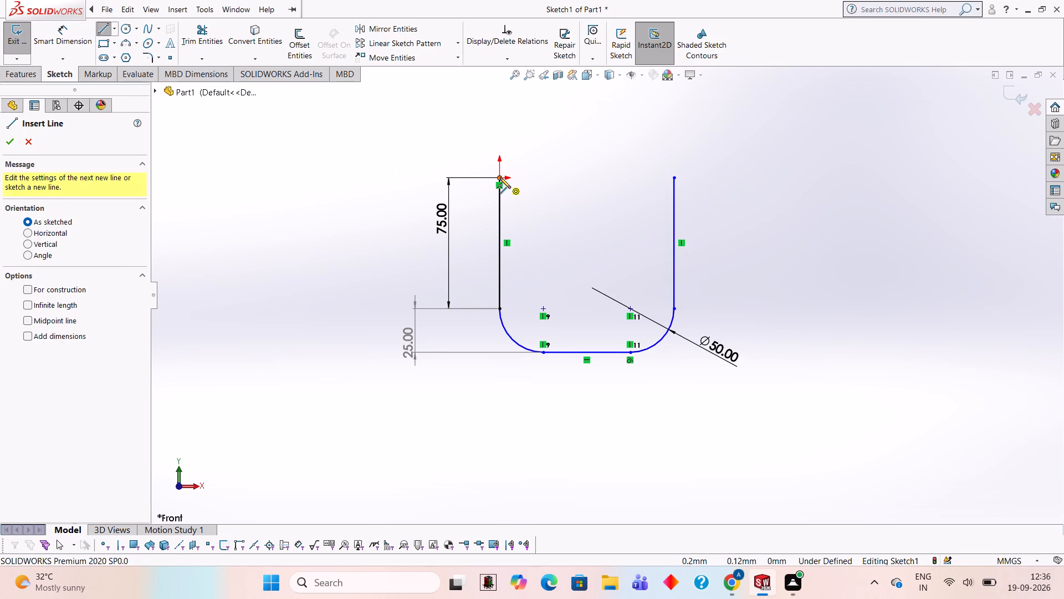
{"action": "left_click", "coordinate": [673, 175]}
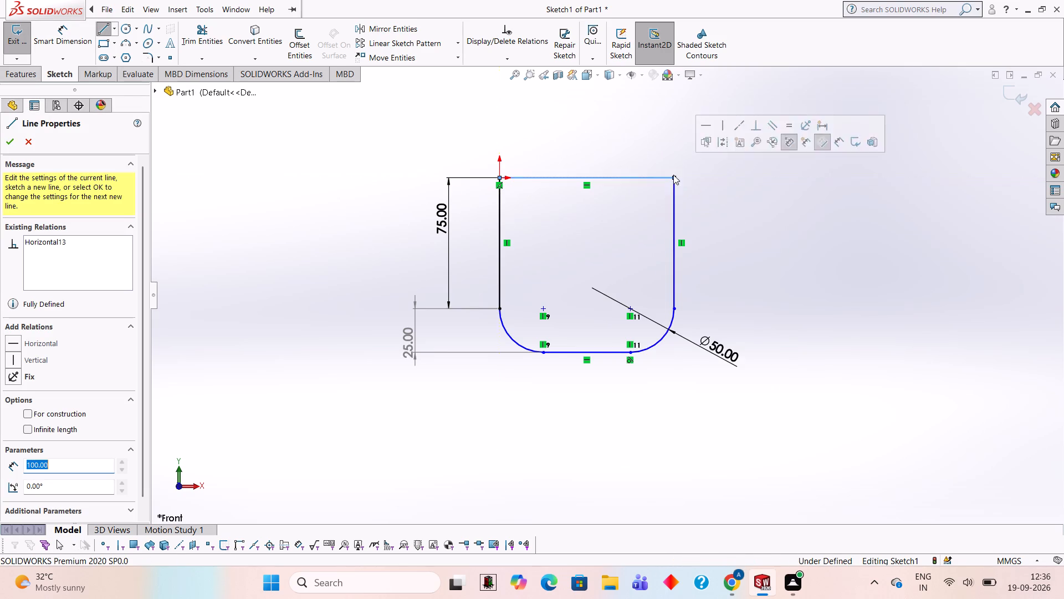
{"action": "key", "text": "Escape"}
Dimension the profile's top horizontal line and set its length to 140 mm.
{"action": "left_click", "coordinate": [76, 41]}
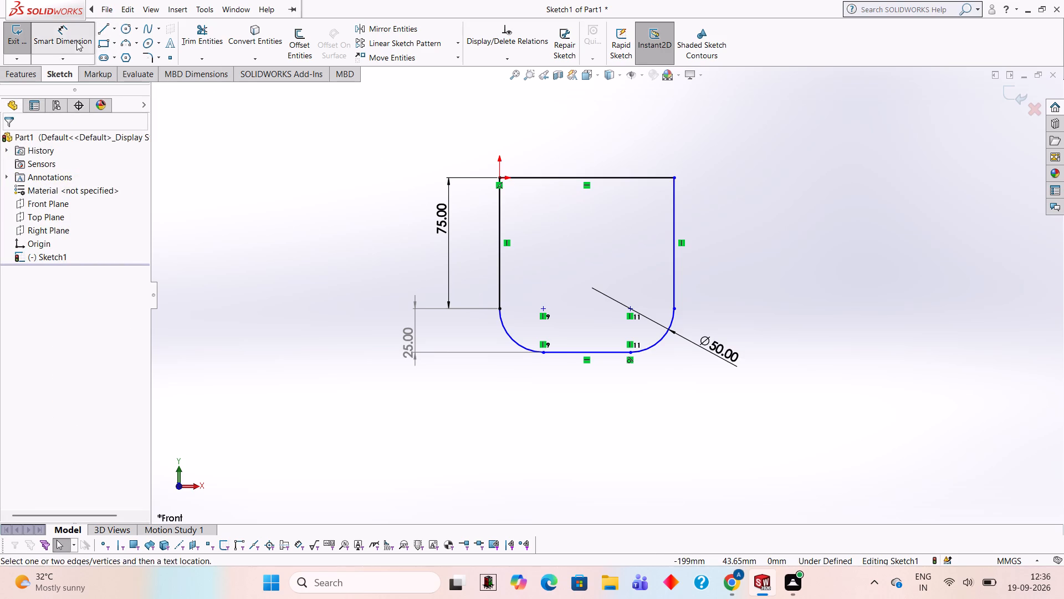
{"action": "left_click", "coordinate": [549, 175]}
{"action": "left_click", "coordinate": [551, 129]}
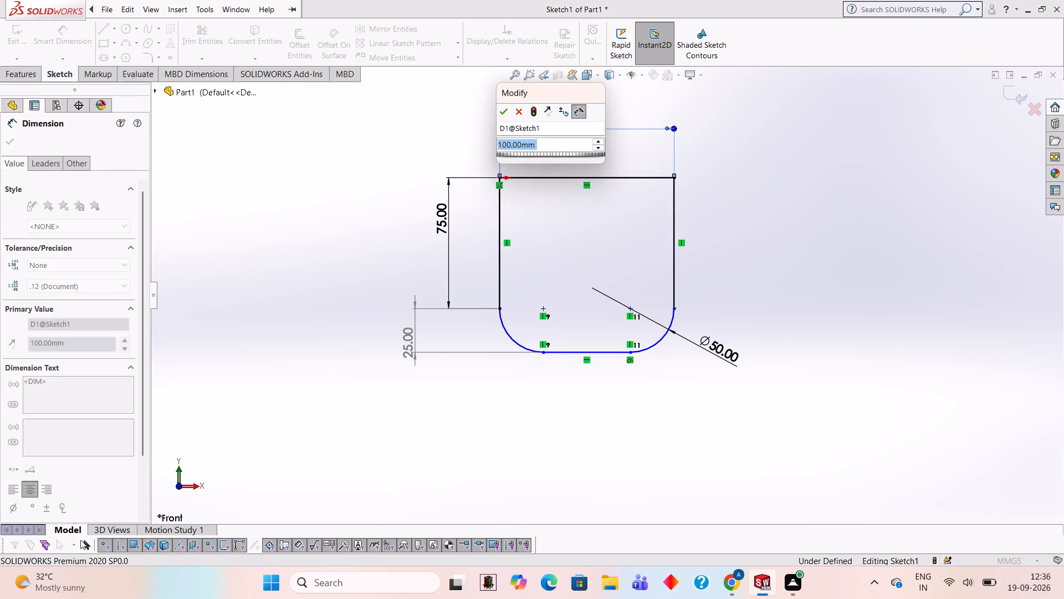
{"action": "type", "text": "140"}
{"action": "key", "text": "Return"}
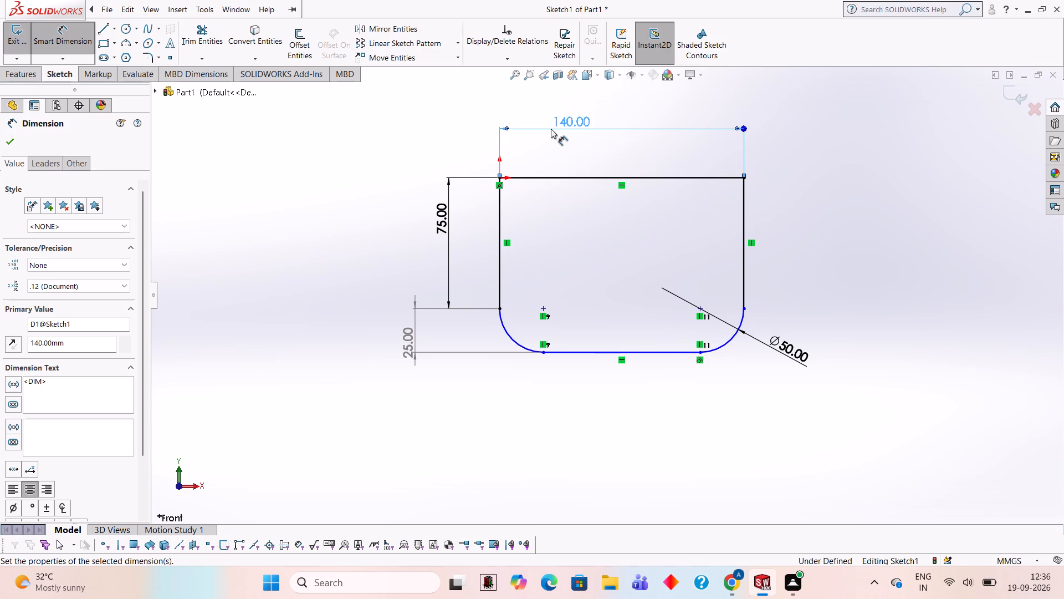
{"action": "left_click", "coordinate": [859, 130]}
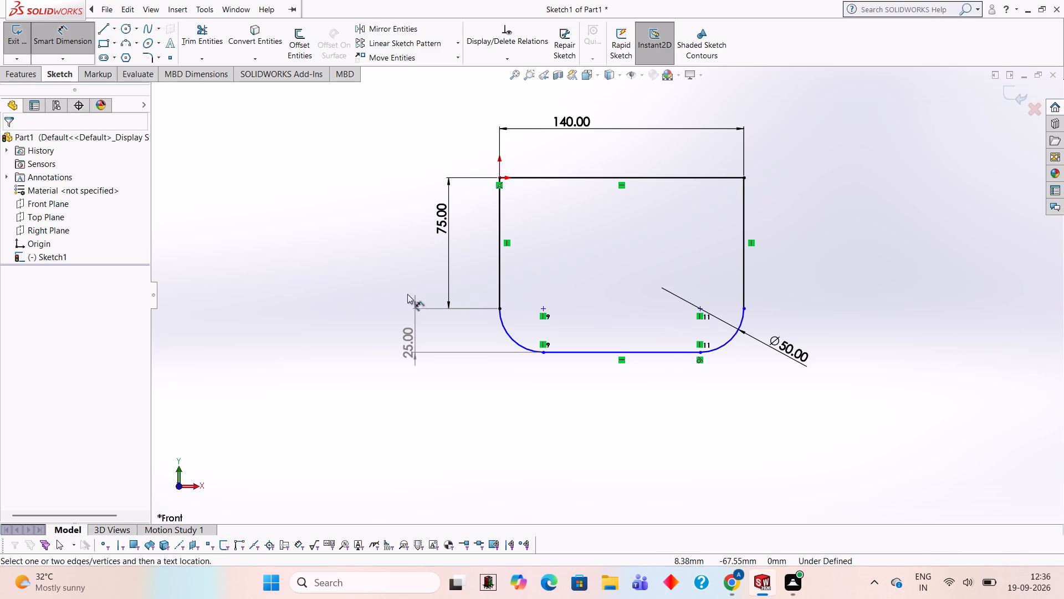
Extrude the closed plate profile as a blind boss, 12 mm deep.
{"action": "left_click", "coordinate": [33, 82]}
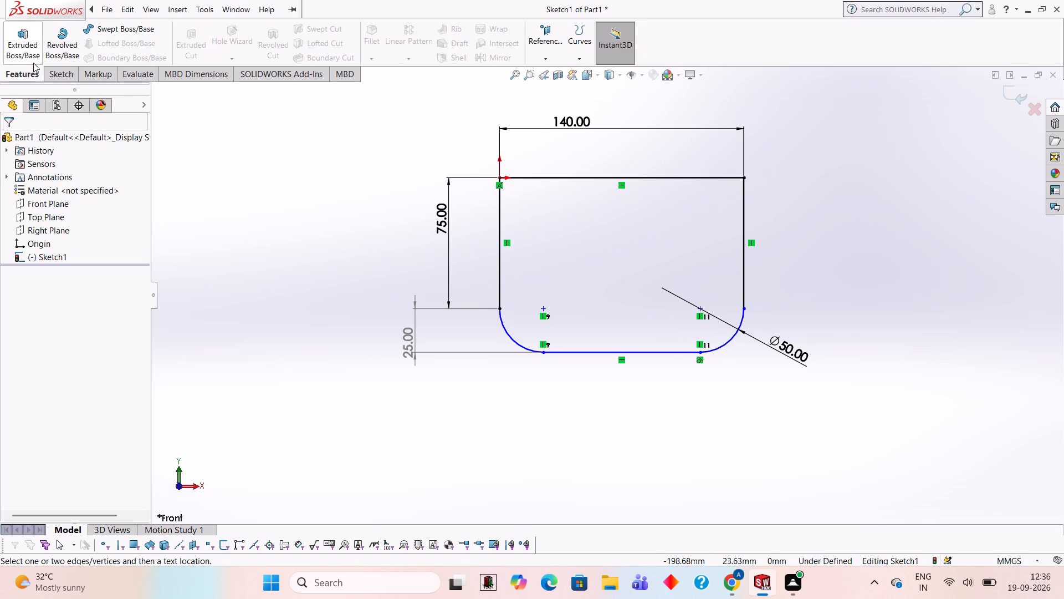
{"action": "left_click", "coordinate": [33, 62]}
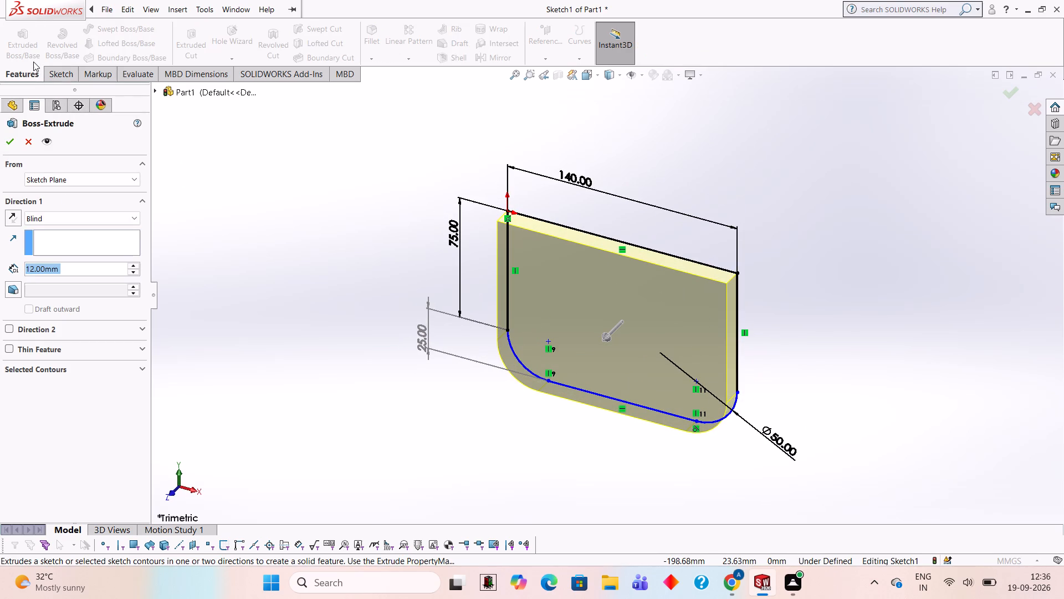
{"action": "left_click", "coordinate": [13, 136]}
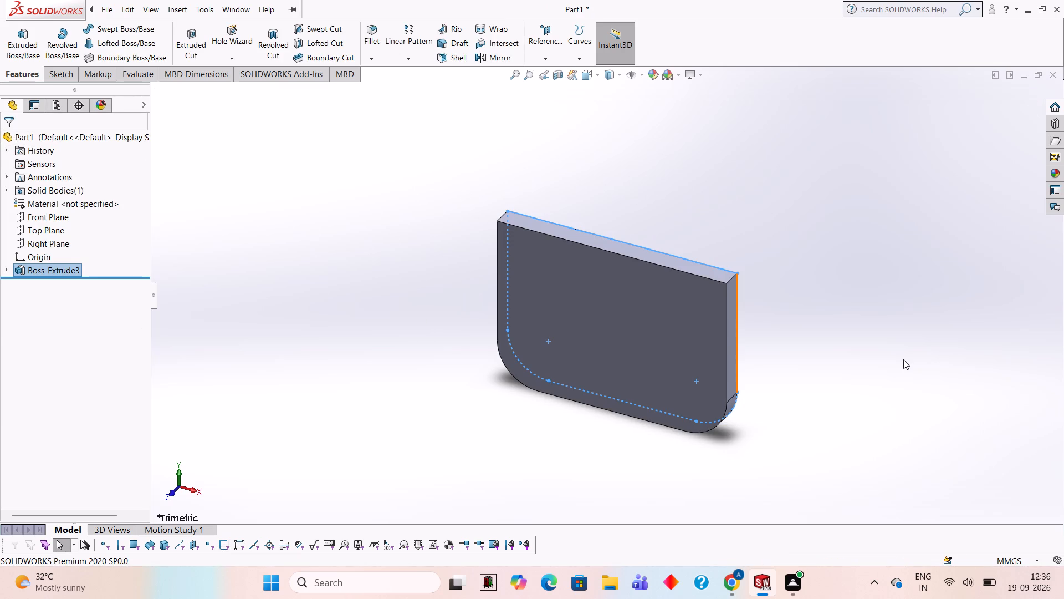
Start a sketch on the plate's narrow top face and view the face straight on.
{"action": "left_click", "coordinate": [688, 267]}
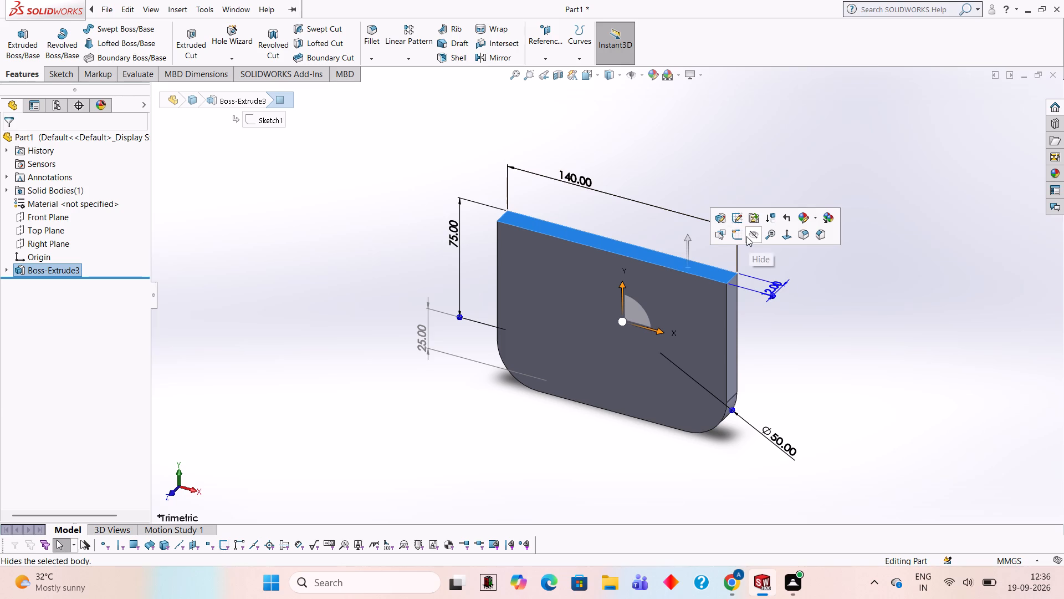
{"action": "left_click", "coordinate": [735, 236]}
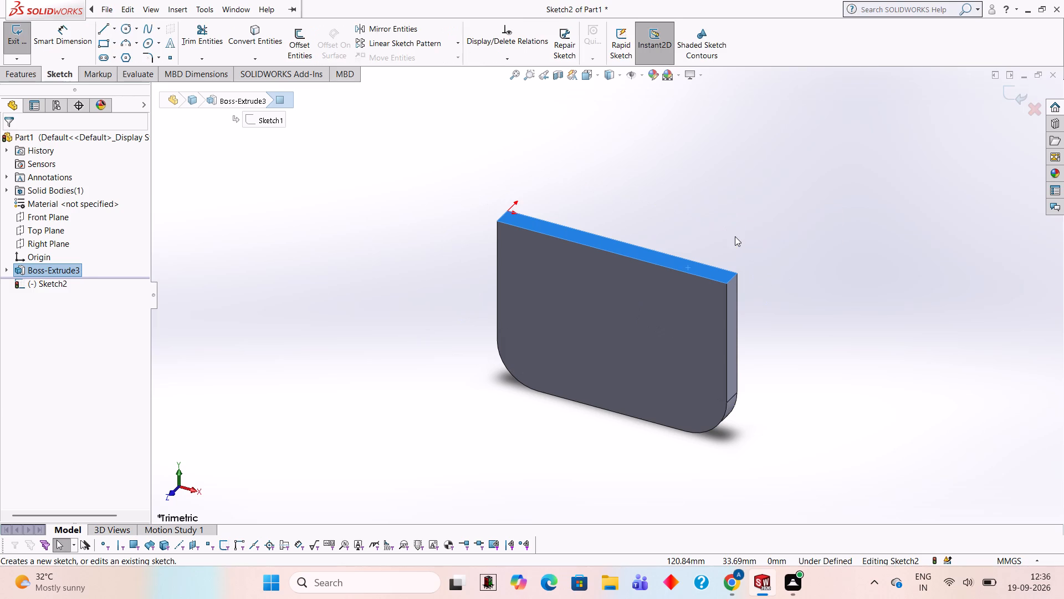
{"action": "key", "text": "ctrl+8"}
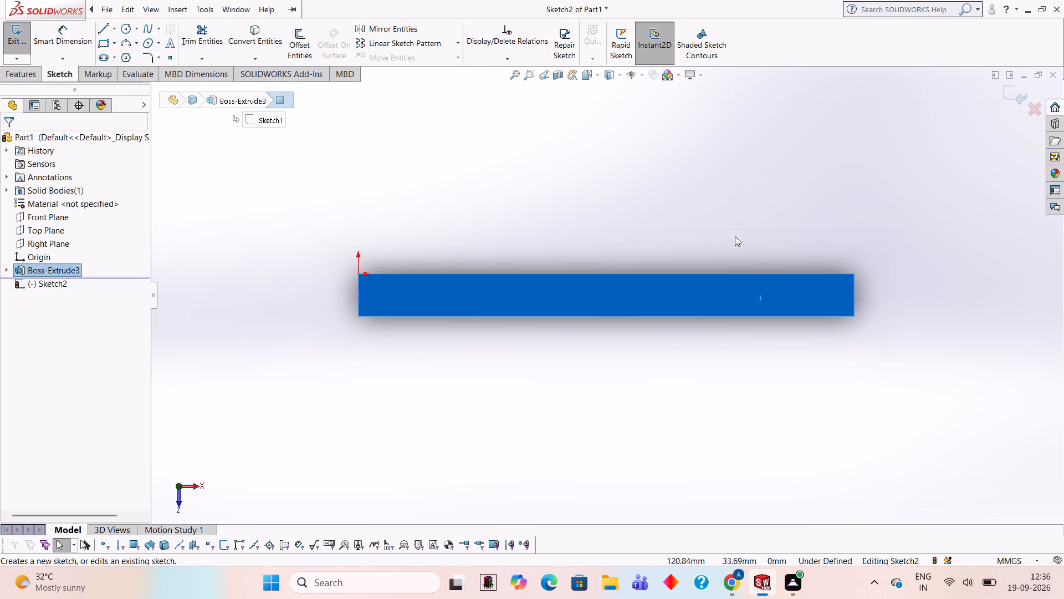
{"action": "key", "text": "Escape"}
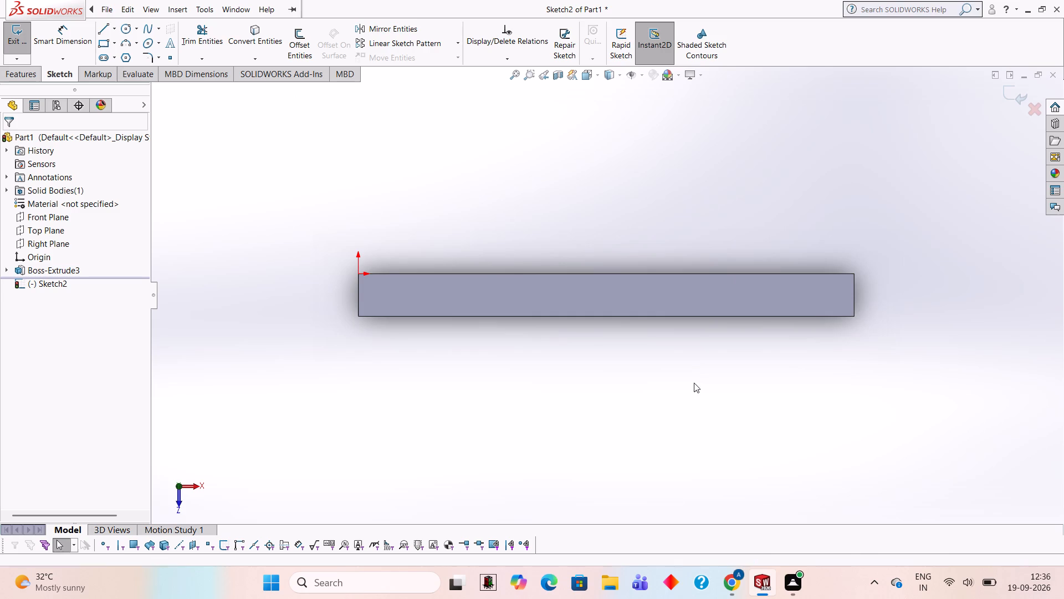
Examine the extruded plate from below, from its front and back, and from above its narrow top face.
{"action": "middle_click_drag", "start_coordinate": [684, 383], "coordinate": [807, 209]}
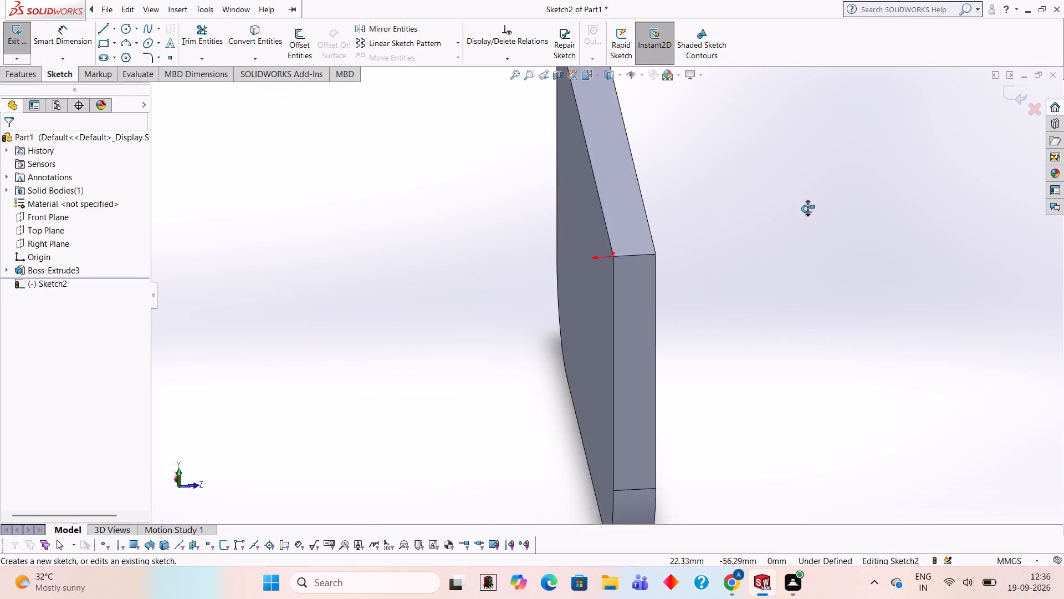
{"action": "middle_click_drag", "start_coordinate": [807, 209], "coordinate": [879, 200]}
{"action": "middle_click_drag", "start_coordinate": [658, 166], "coordinate": [514, 291]}
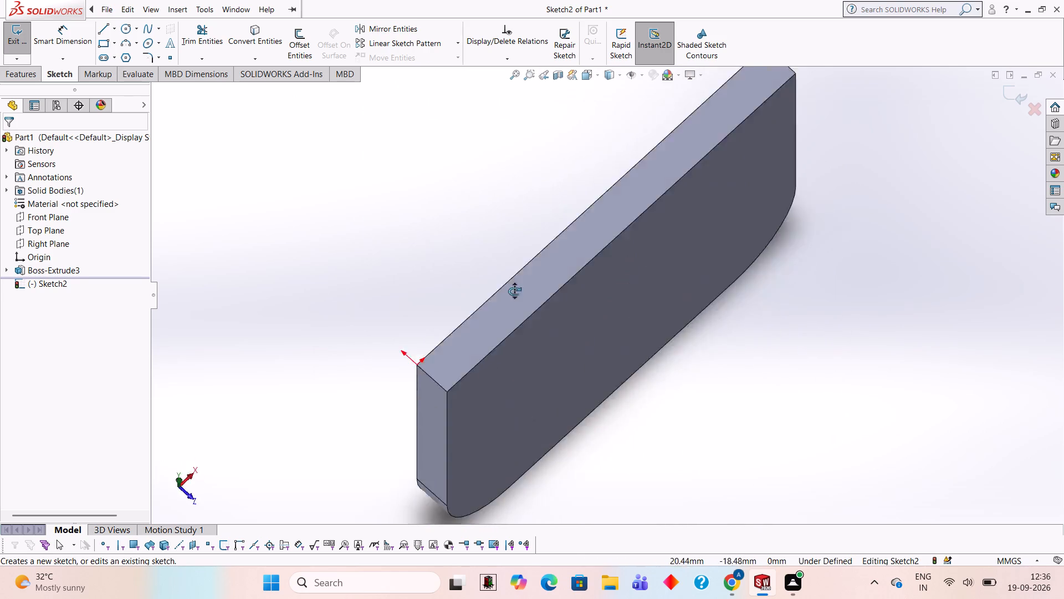
{"action": "middle_click_drag", "start_coordinate": [514, 291], "coordinate": [491, 112]}
{"action": "middle_click_drag", "start_coordinate": [464, 158], "coordinate": [428, 84]}
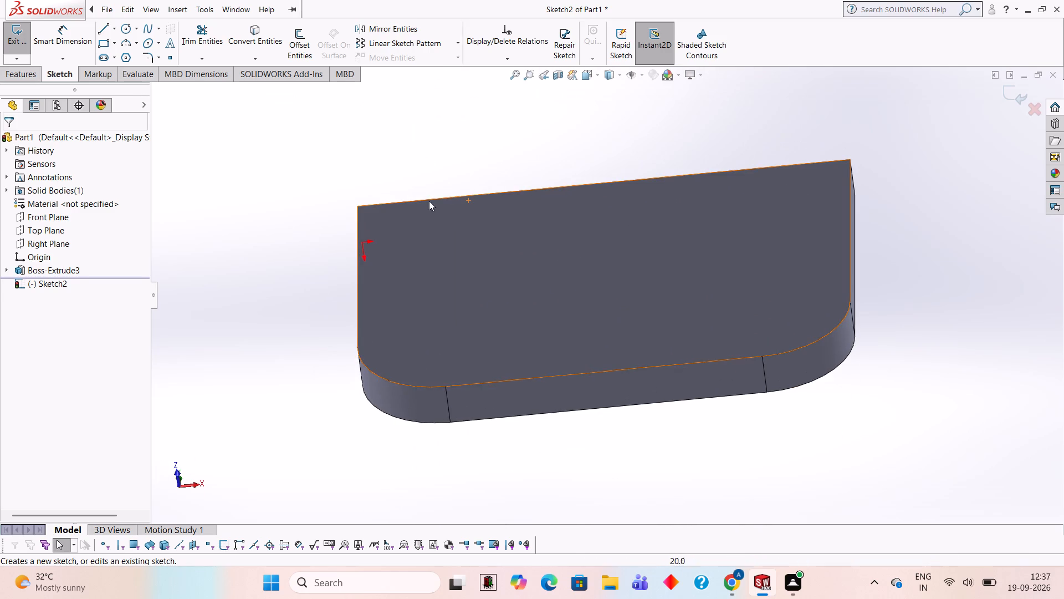
{"action": "middle_click_drag", "start_coordinate": [422, 203], "coordinate": [413, 143]}
{"action": "middle_click_drag", "start_coordinate": [484, 279], "coordinate": [469, 226]}
{"action": "right_click_drag", "start_coordinate": [453, 258], "coordinate": [442, 221]}
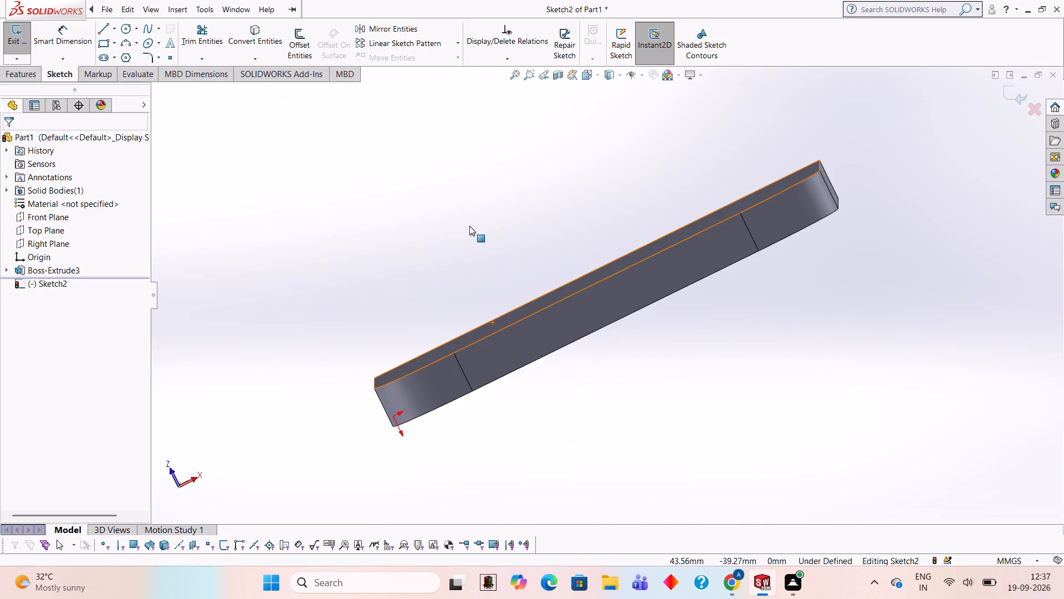
{"action": "middle_click_drag", "start_coordinate": [469, 226], "coordinate": [657, 207]}
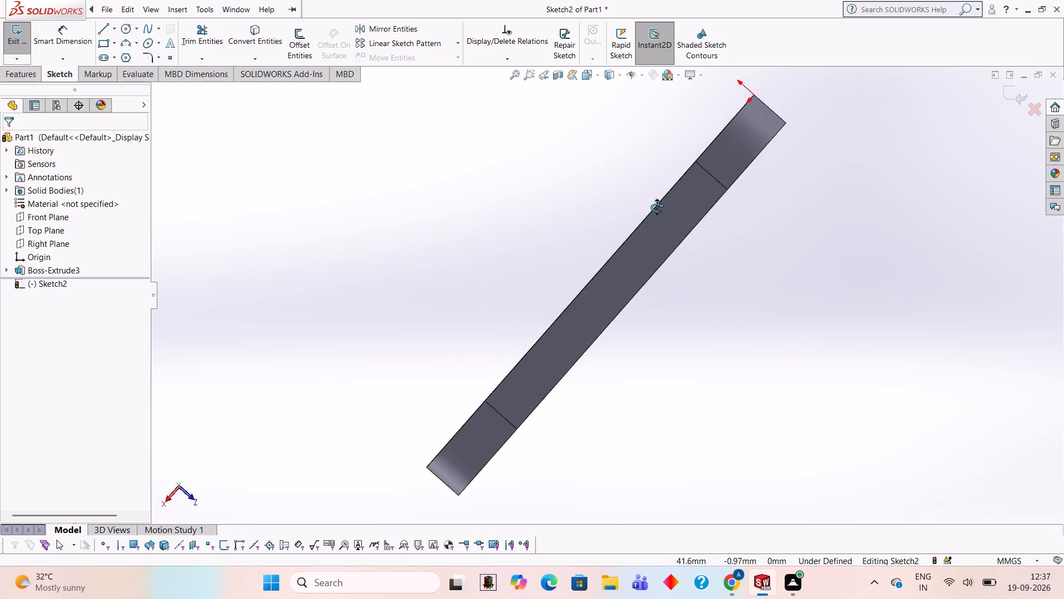
{"action": "middle_click_drag", "start_coordinate": [657, 207], "coordinate": [496, 181]}
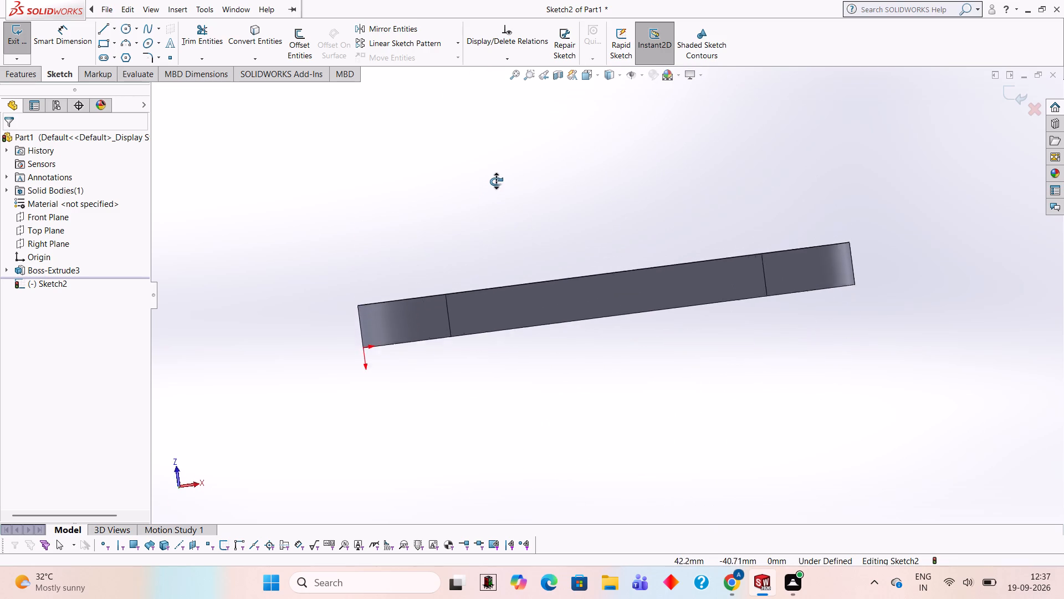
{"action": "middle_click_drag", "start_coordinate": [496, 181], "coordinate": [498, 172]}
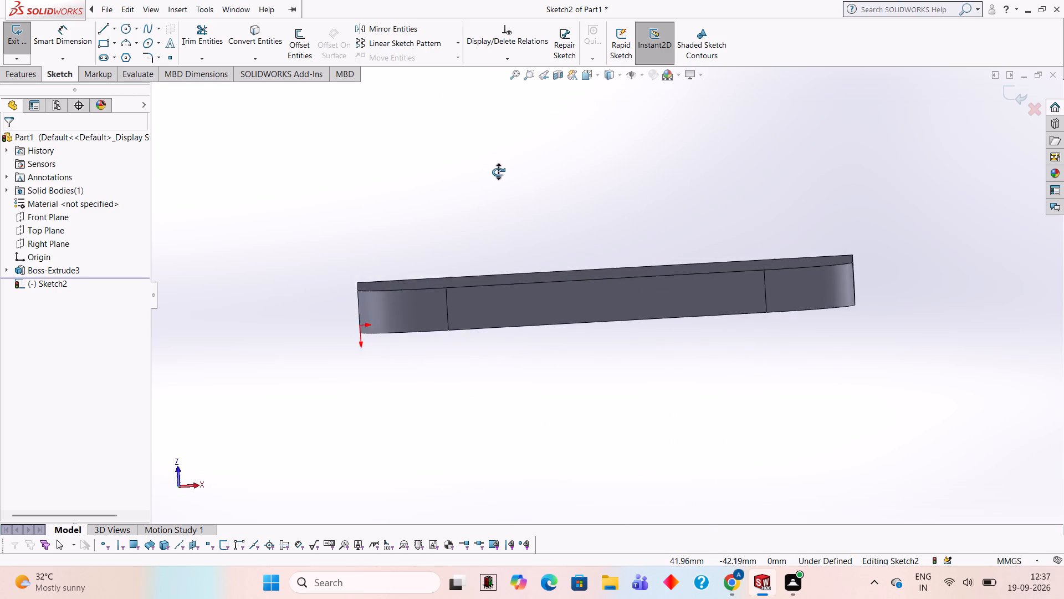
{"action": "middle_click_drag", "start_coordinate": [498, 172], "coordinate": [501, 168]}
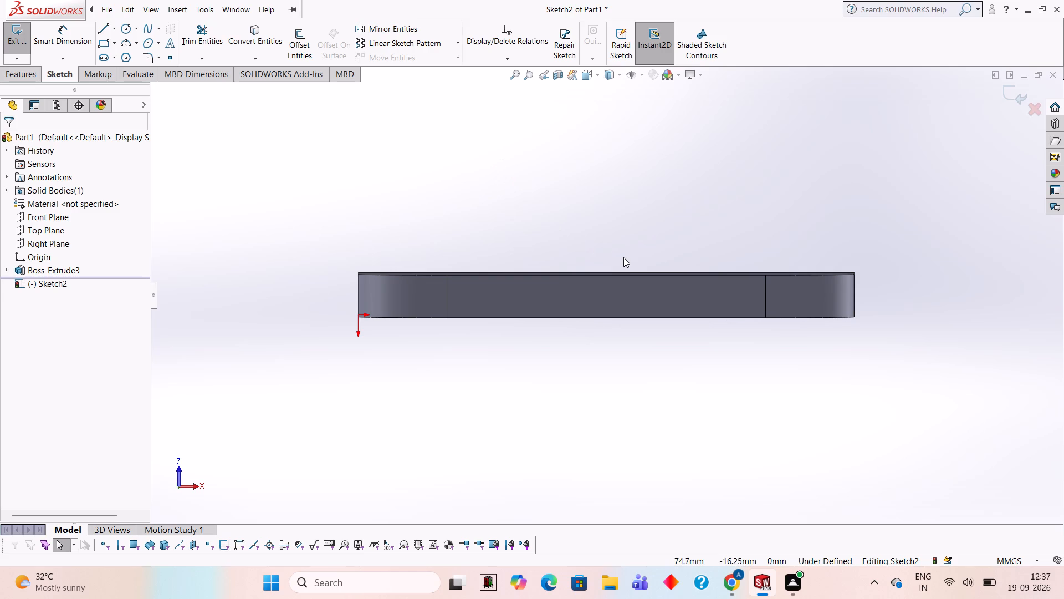
{"action": "middle_click_drag", "start_coordinate": [641, 256], "coordinate": [648, 256]}
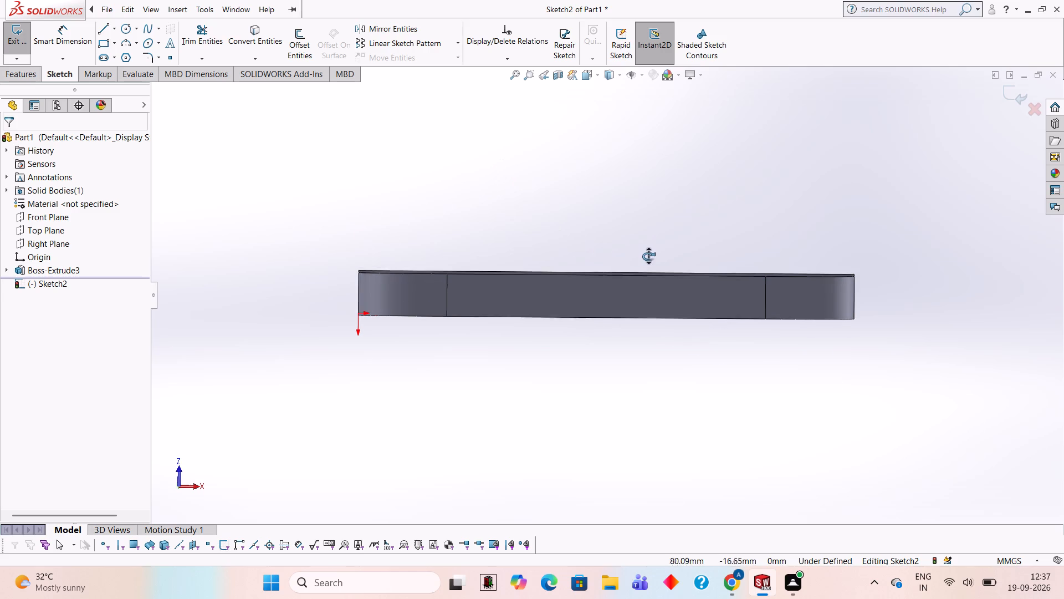
{"action": "middle_click_drag", "start_coordinate": [648, 256], "coordinate": [625, 436]}
{"action": "middle_click_drag", "start_coordinate": [692, 197], "coordinate": [649, 324]}
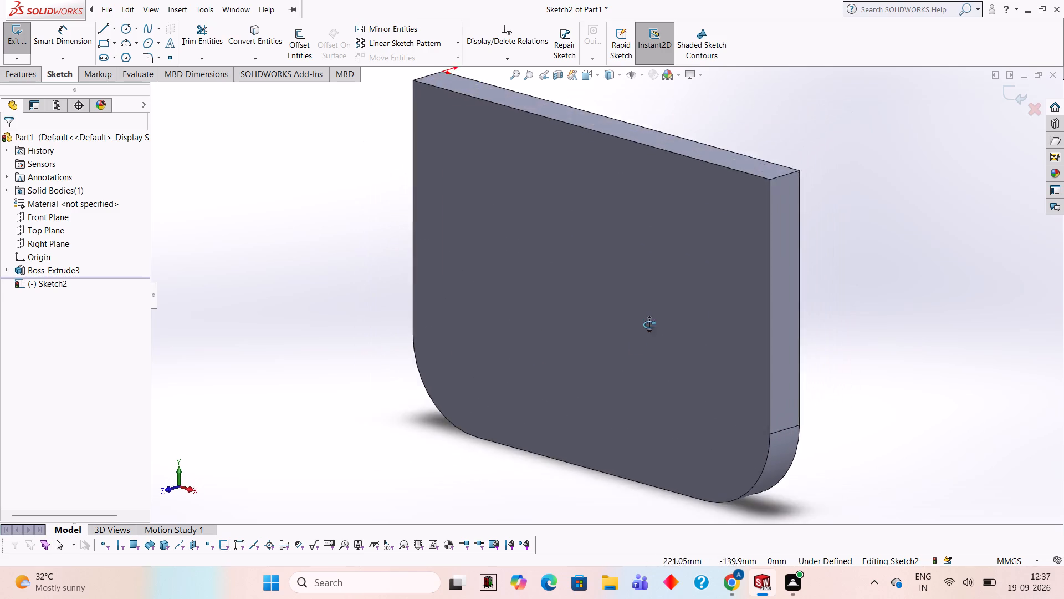
{"action": "middle_click_drag", "start_coordinate": [649, 324], "coordinate": [484, 348]}
{"action": "middle_click_drag", "start_coordinate": [627, 213], "coordinate": [637, 440]}
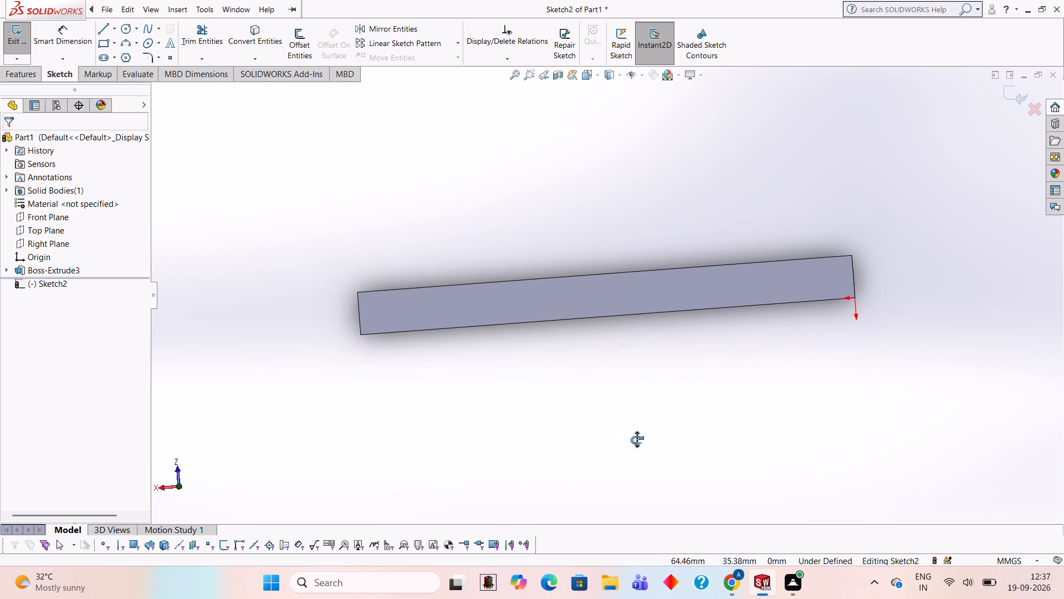
{"action": "middle_click_drag", "start_coordinate": [637, 440], "coordinate": [633, 445]}
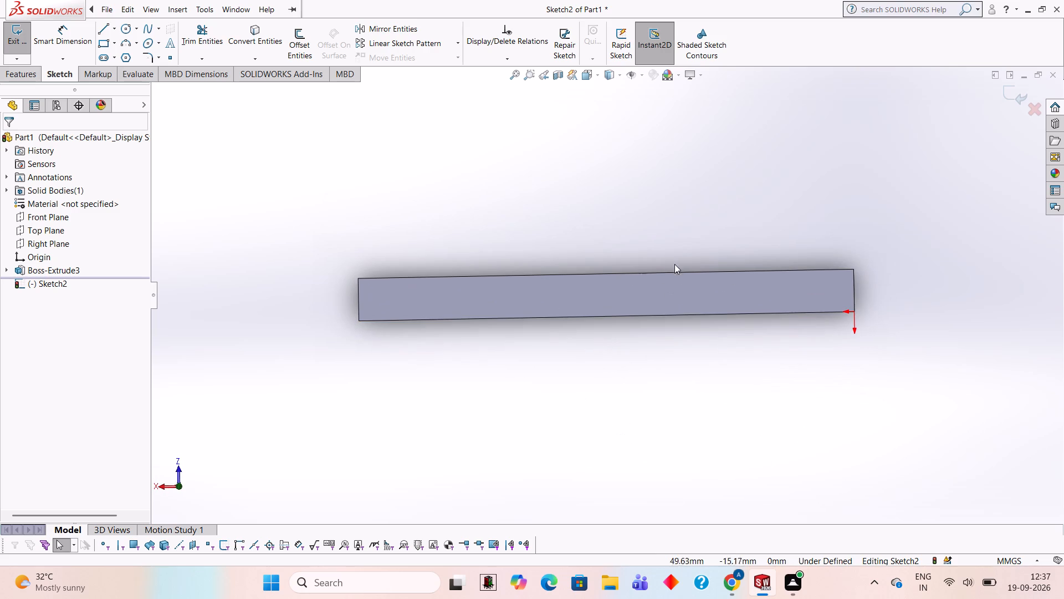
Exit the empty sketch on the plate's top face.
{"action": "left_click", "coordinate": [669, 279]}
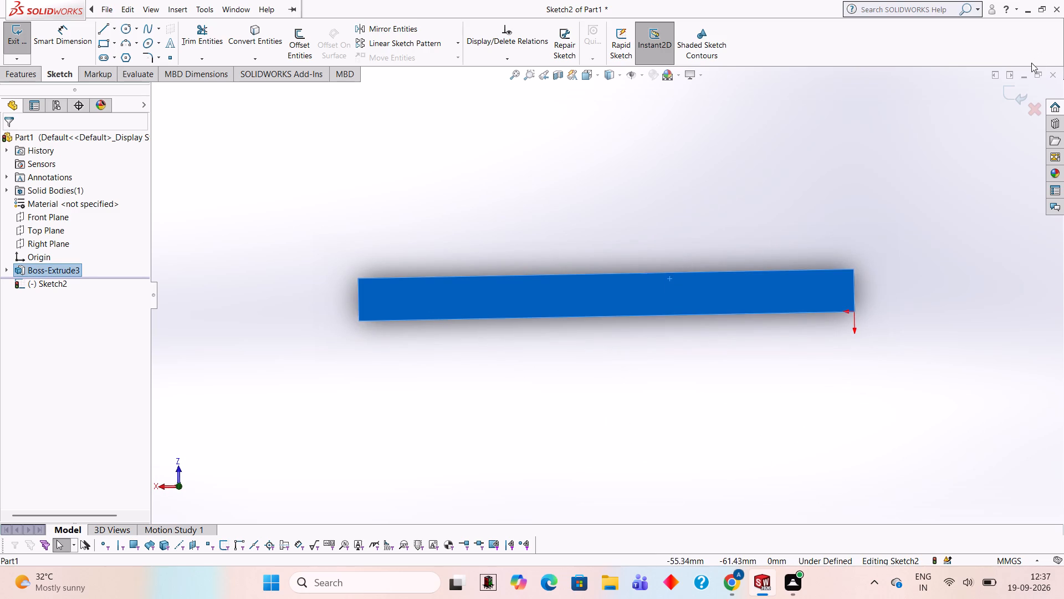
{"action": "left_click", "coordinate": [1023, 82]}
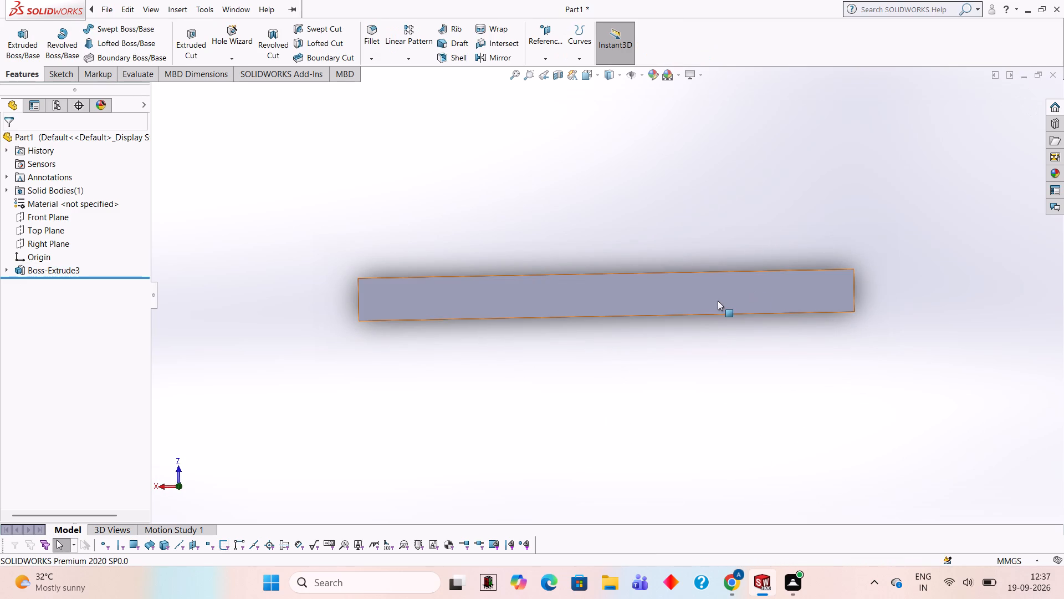
Start a new sketch on the plate's narrow top face and orient the view straight onto that face.
{"action": "left_click", "coordinate": [718, 301]}
{"action": "left_click", "coordinate": [765, 262]}
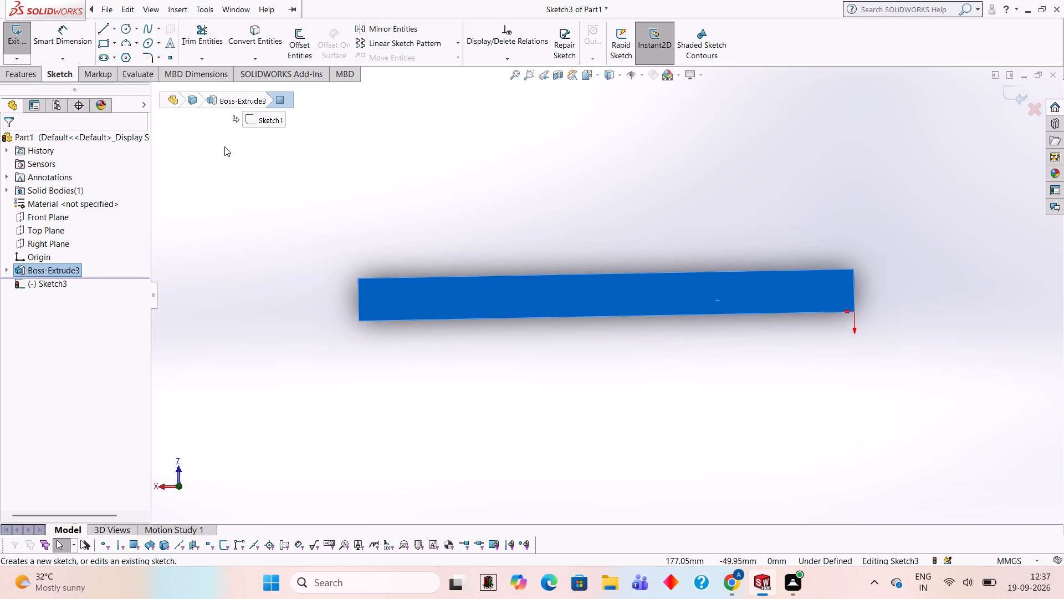
{"action": "key", "text": "ctrl+8"}
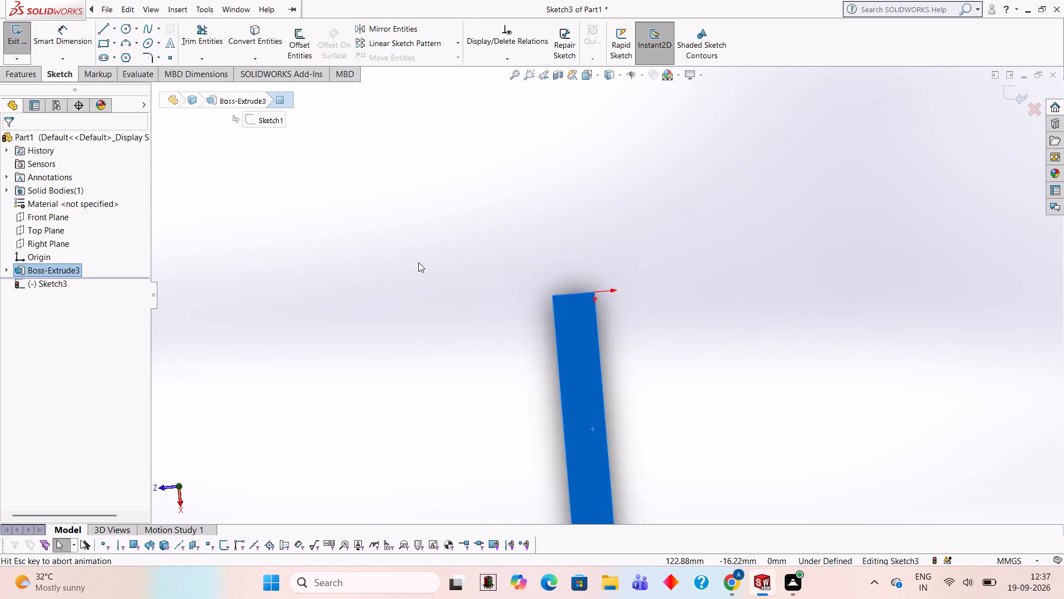
{"action": "key", "text": "ctrl+8"}
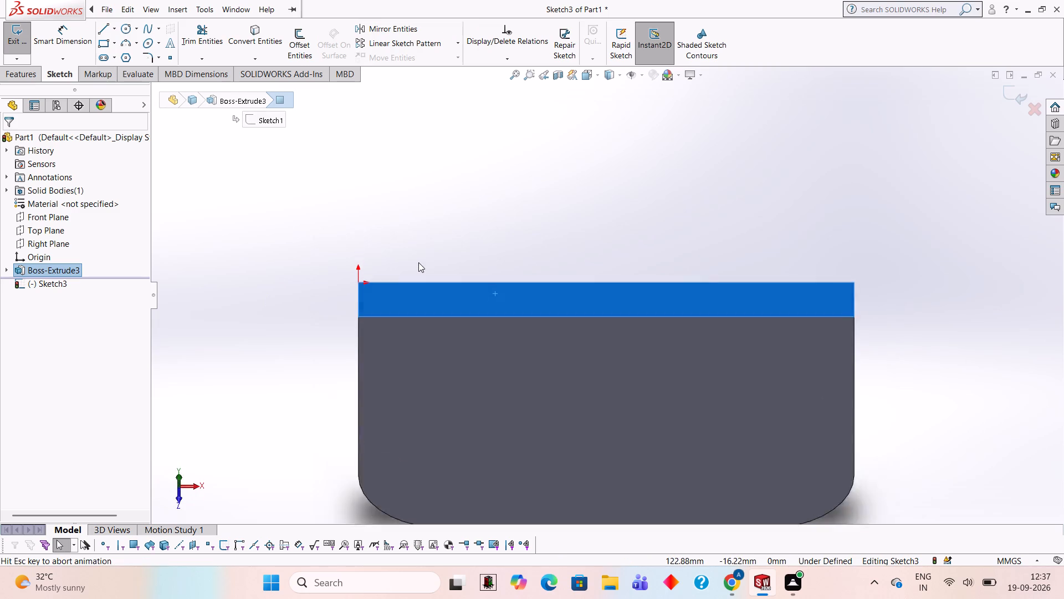
{"action": "key", "text": "ctrl+8"}
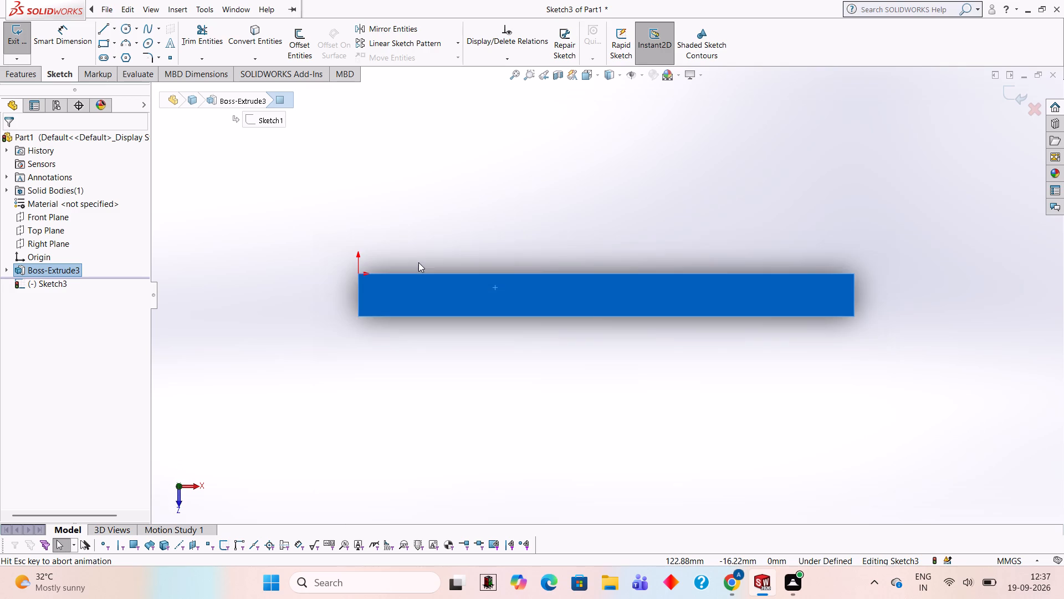
{"action": "key", "text": "ctrl+8"}
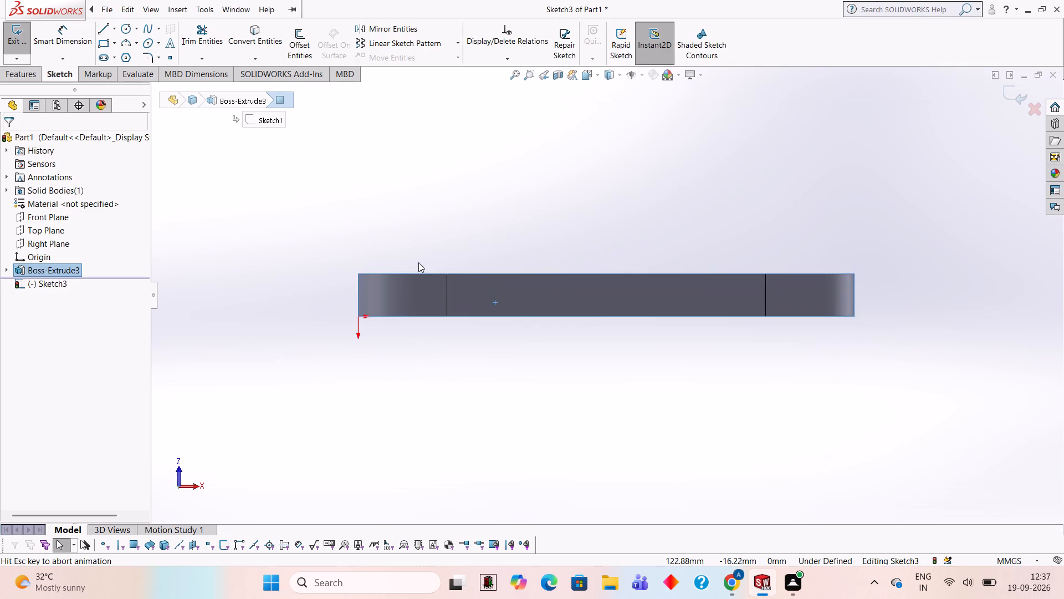
{"action": "key", "text": "ctrl+8"}
{"action": "key", "text": "ctrl+8"}
{"action": "key", "text": "ctrl+8"}
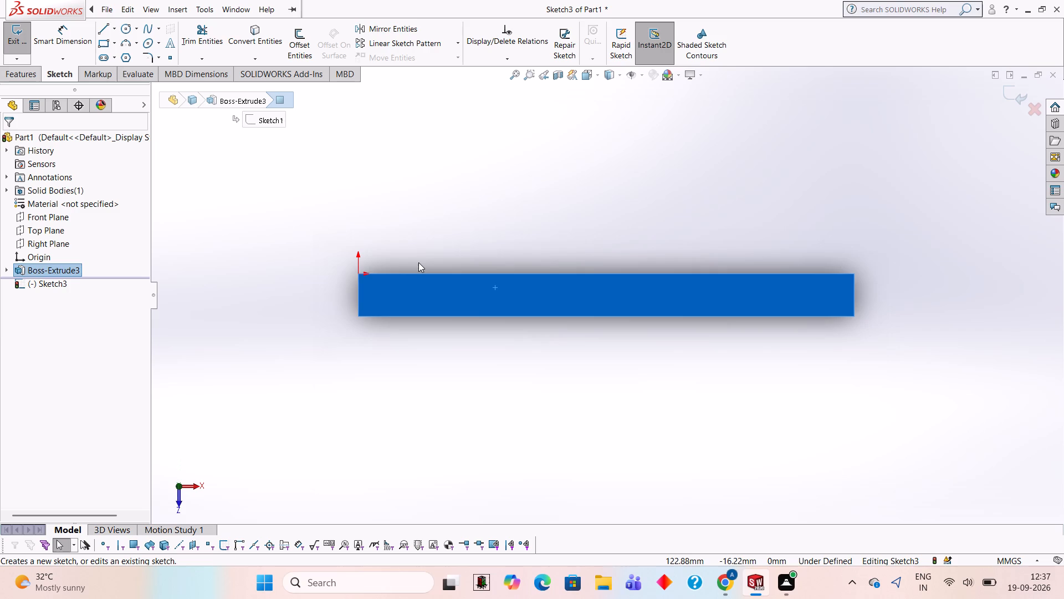
Examine the plate from several sides and turn the view of its narrow top face so that Z points up.
{"action": "key", "text": "Escape"}
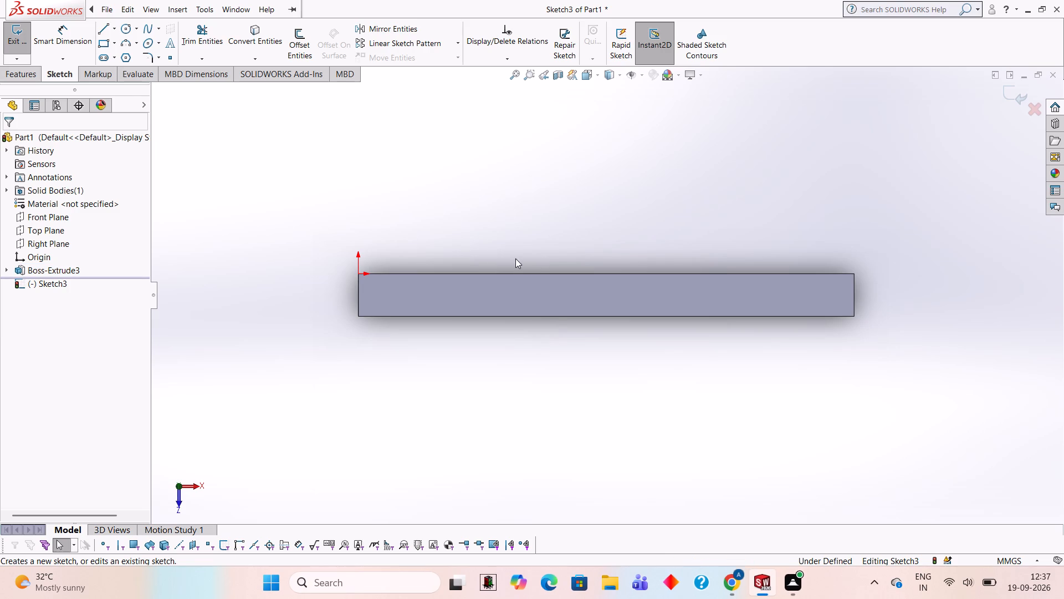
{"action": "middle_click_drag", "start_coordinate": [557, 246], "coordinate": [340, 314]}
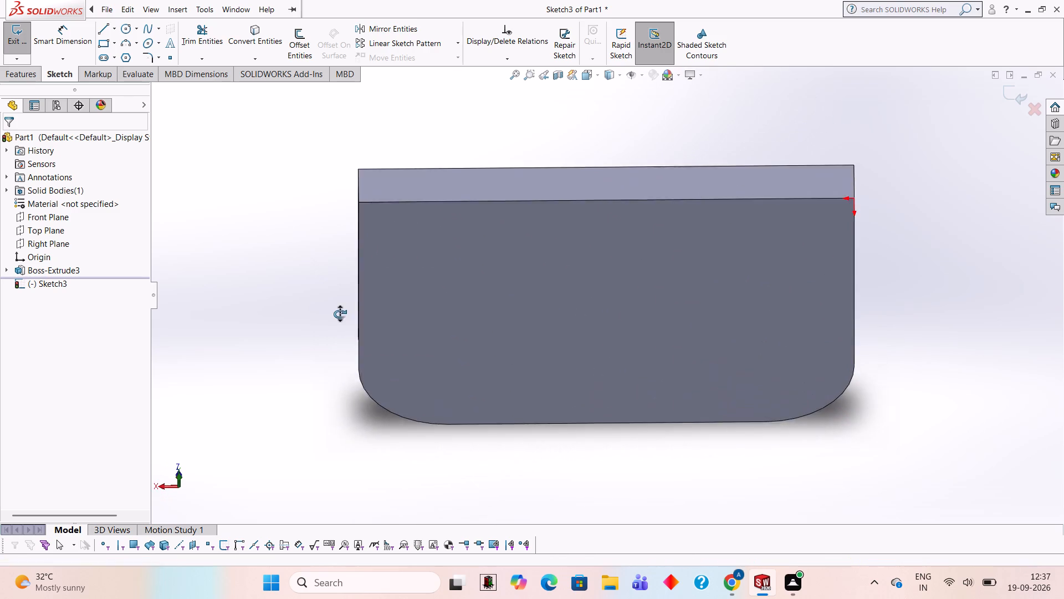
{"action": "middle_click_drag", "start_coordinate": [340, 314], "coordinate": [339, 441]}
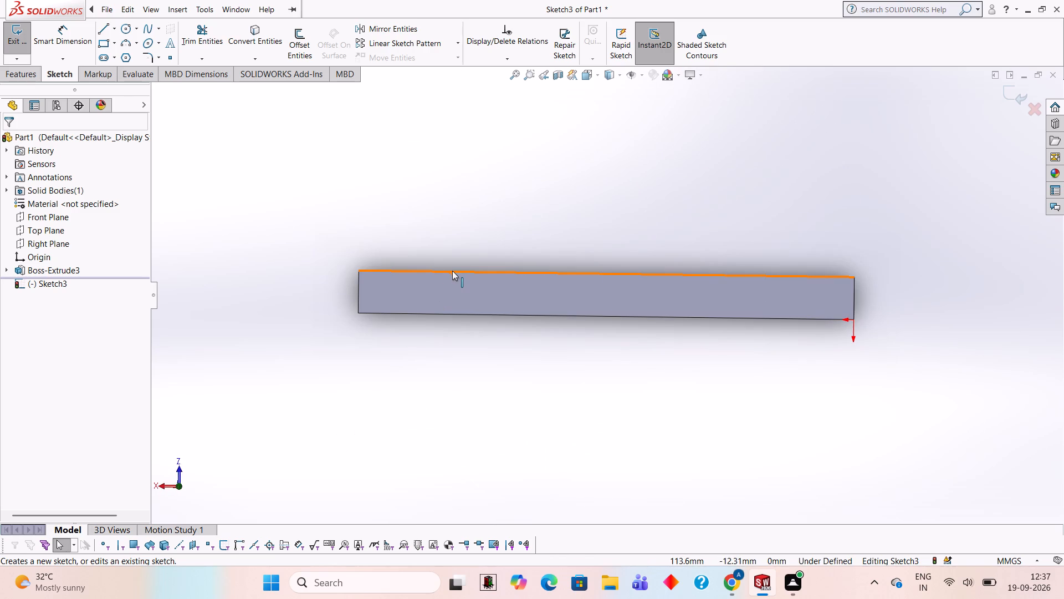
{"action": "left_click", "coordinate": [530, 291]}
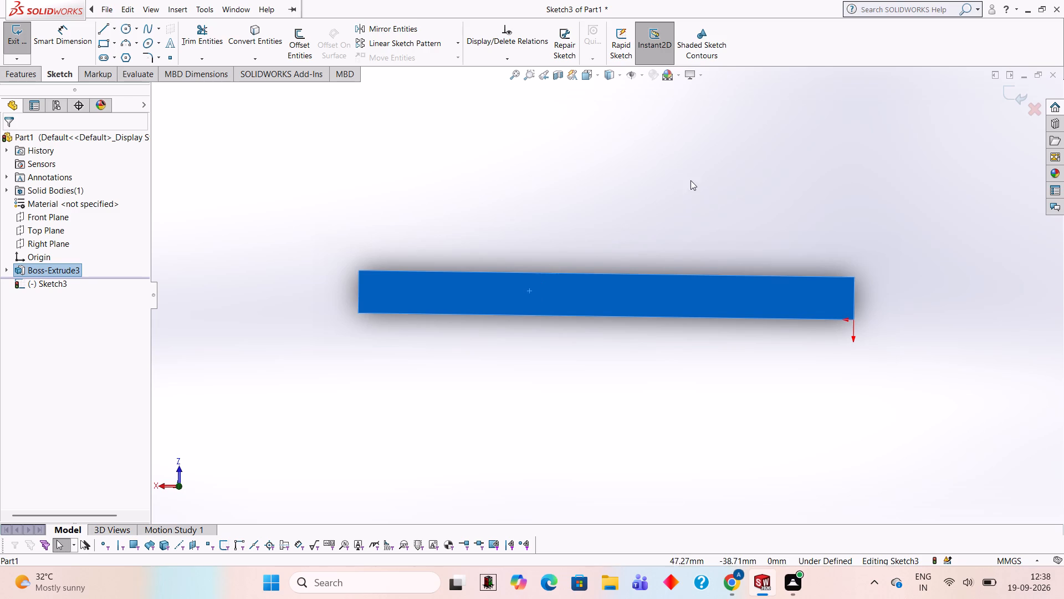
{"action": "key", "text": "ctrl+8"}
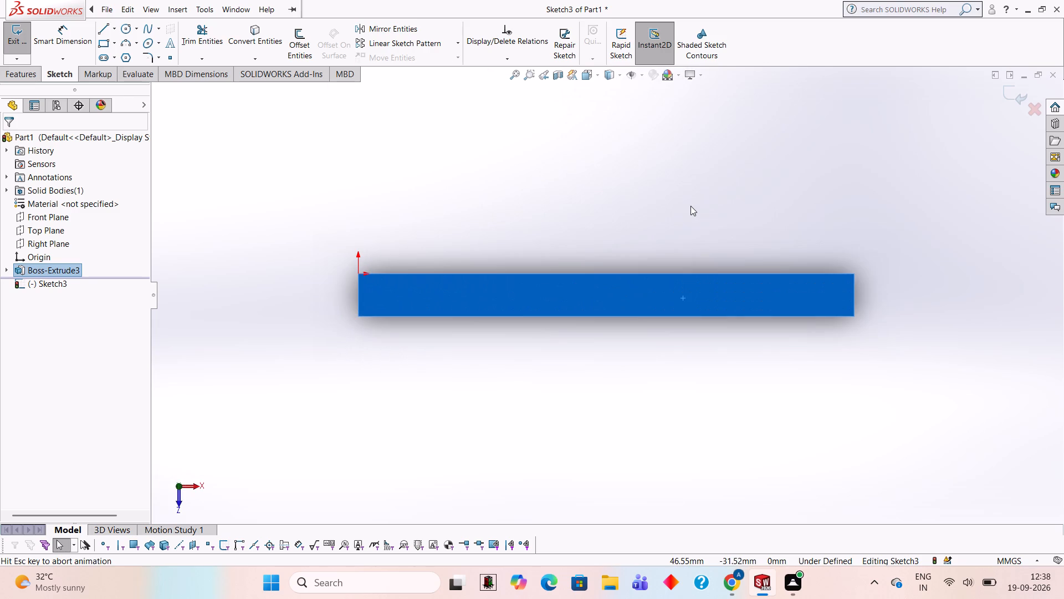
{"action": "middle_click_drag", "start_coordinate": [699, 260], "coordinate": [647, 209]}
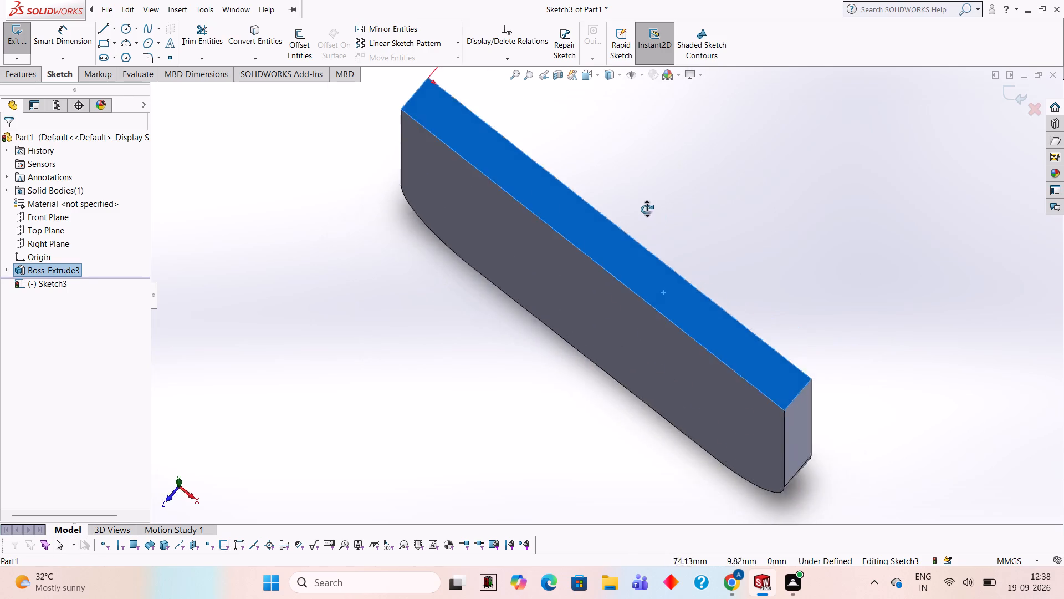
{"action": "middle_click_drag", "start_coordinate": [647, 209], "coordinate": [470, 336]}
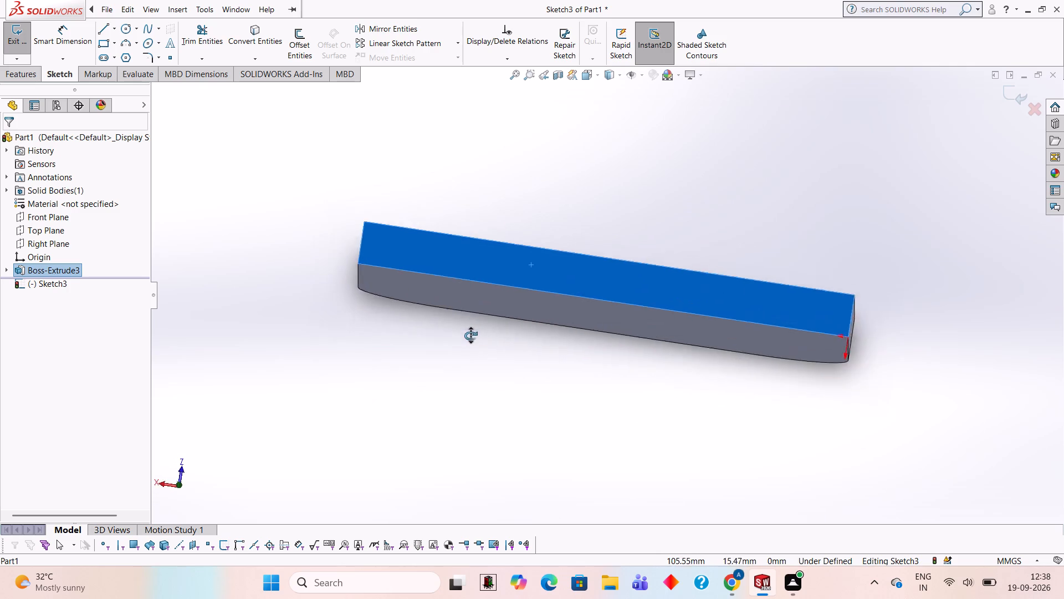
{"action": "middle_click_drag", "start_coordinate": [470, 336], "coordinate": [483, 394]}
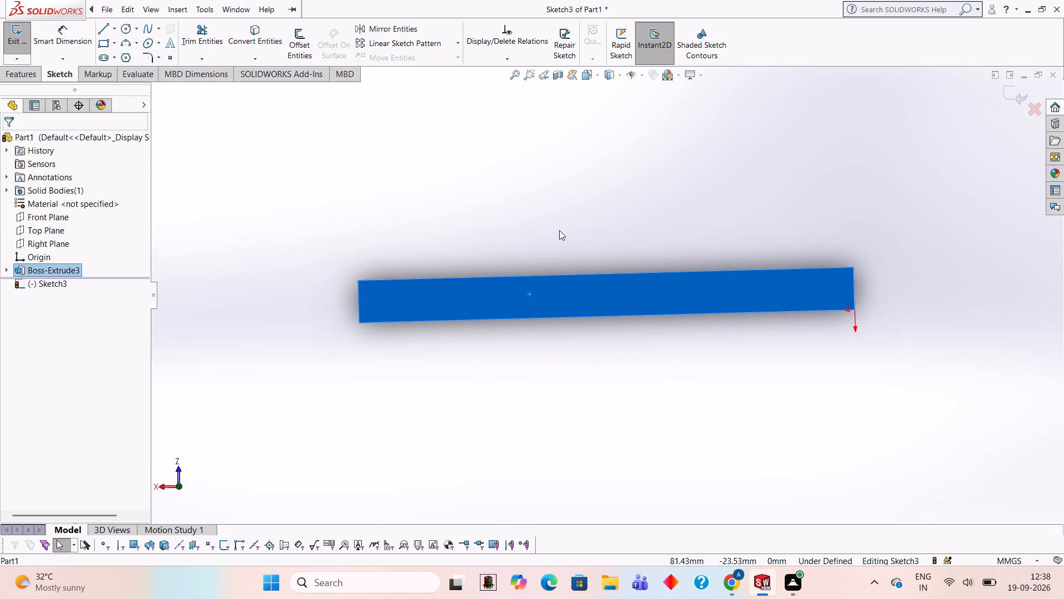
{"action": "key", "text": "Escape"}
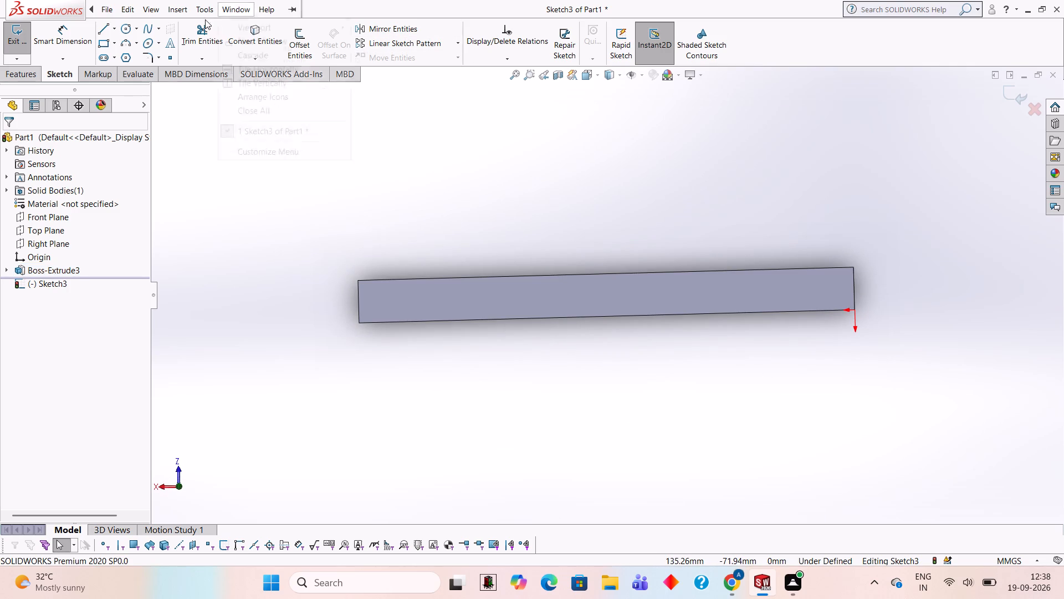
{"action": "middle_click_drag", "start_coordinate": [546, 216], "coordinate": [533, 210]}
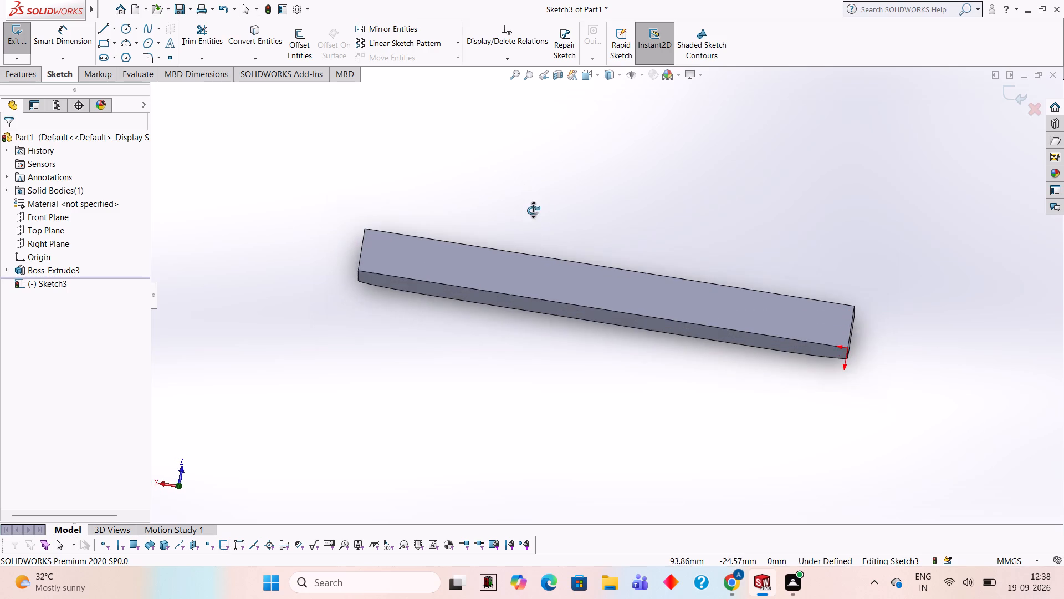
{"action": "middle_click_drag", "start_coordinate": [533, 210], "coordinate": [541, 240]}
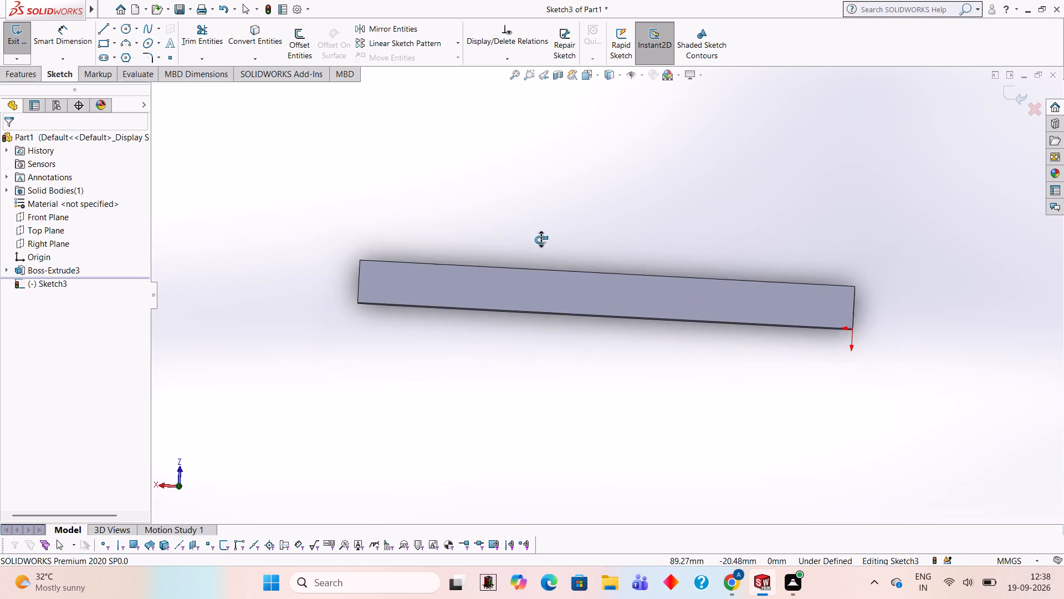
{"action": "middle_click_drag", "start_coordinate": [541, 240], "coordinate": [545, 260]}
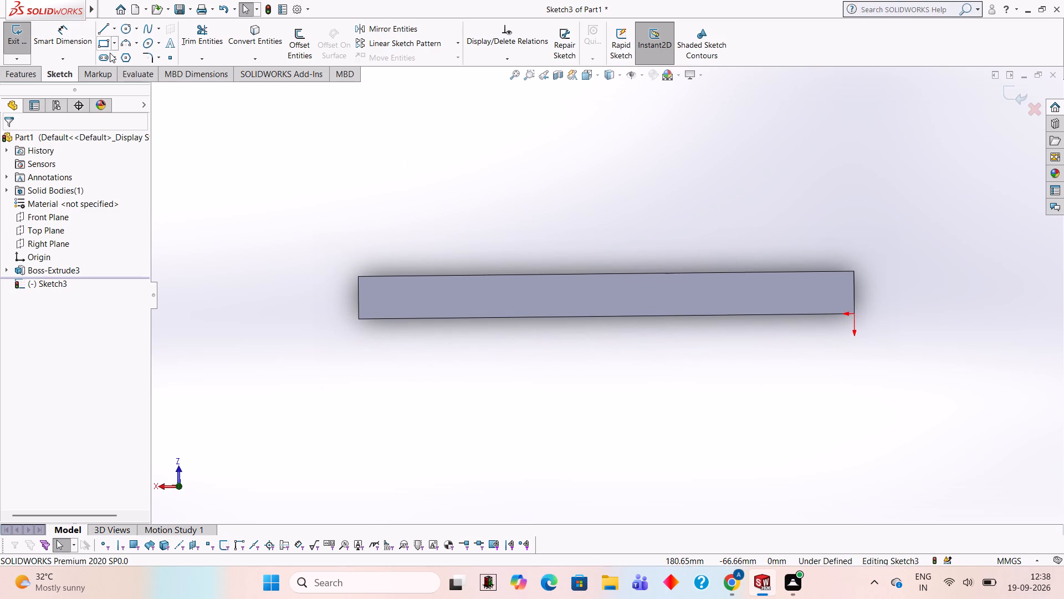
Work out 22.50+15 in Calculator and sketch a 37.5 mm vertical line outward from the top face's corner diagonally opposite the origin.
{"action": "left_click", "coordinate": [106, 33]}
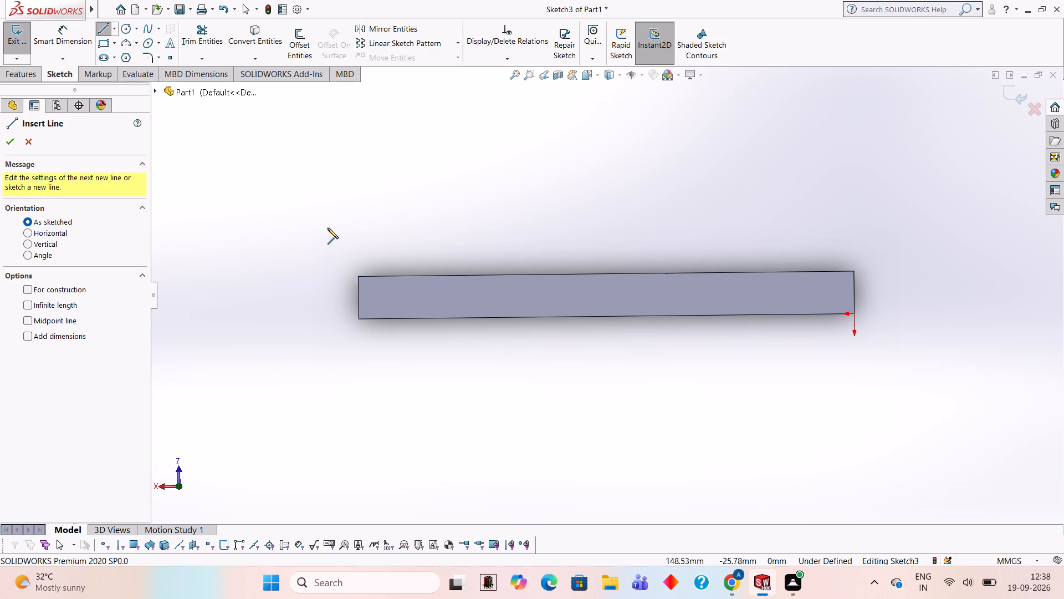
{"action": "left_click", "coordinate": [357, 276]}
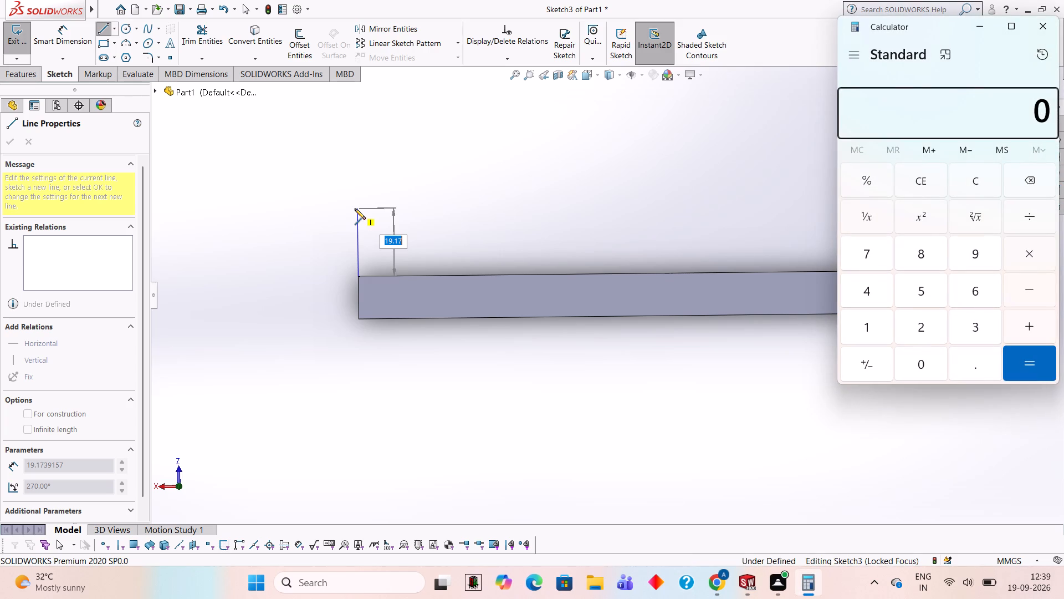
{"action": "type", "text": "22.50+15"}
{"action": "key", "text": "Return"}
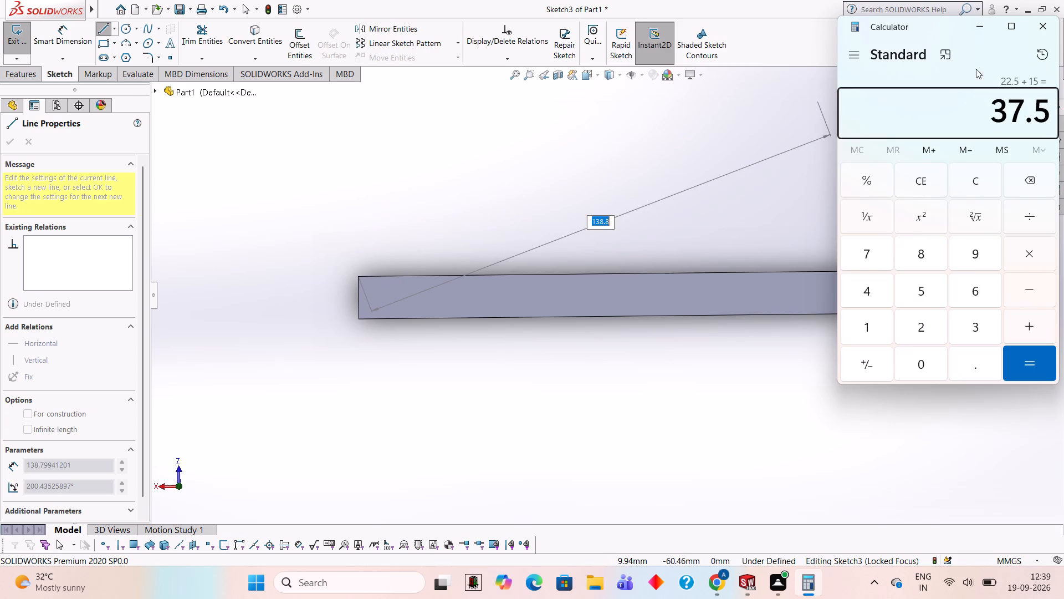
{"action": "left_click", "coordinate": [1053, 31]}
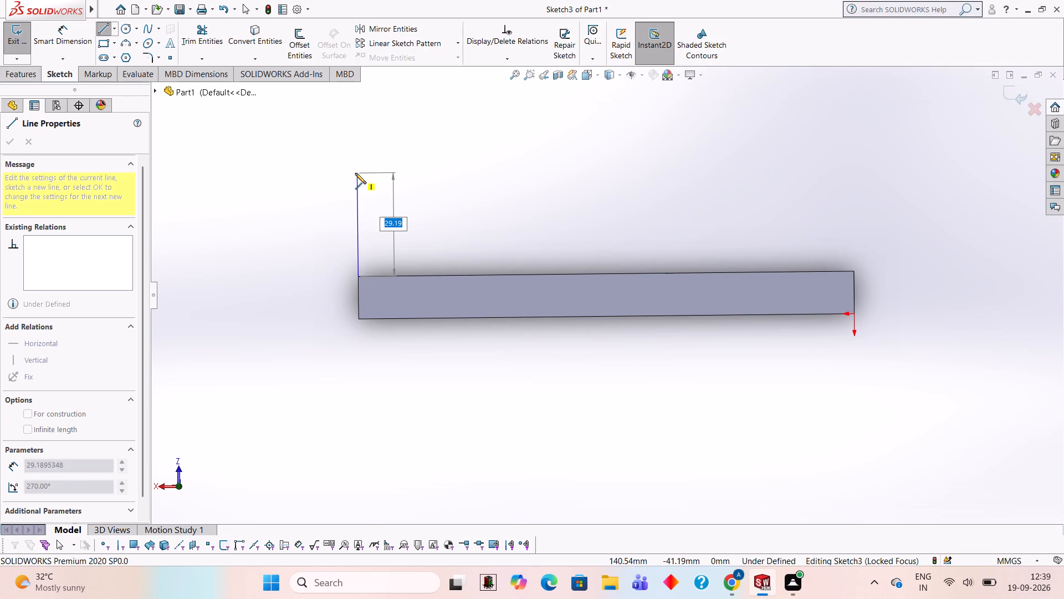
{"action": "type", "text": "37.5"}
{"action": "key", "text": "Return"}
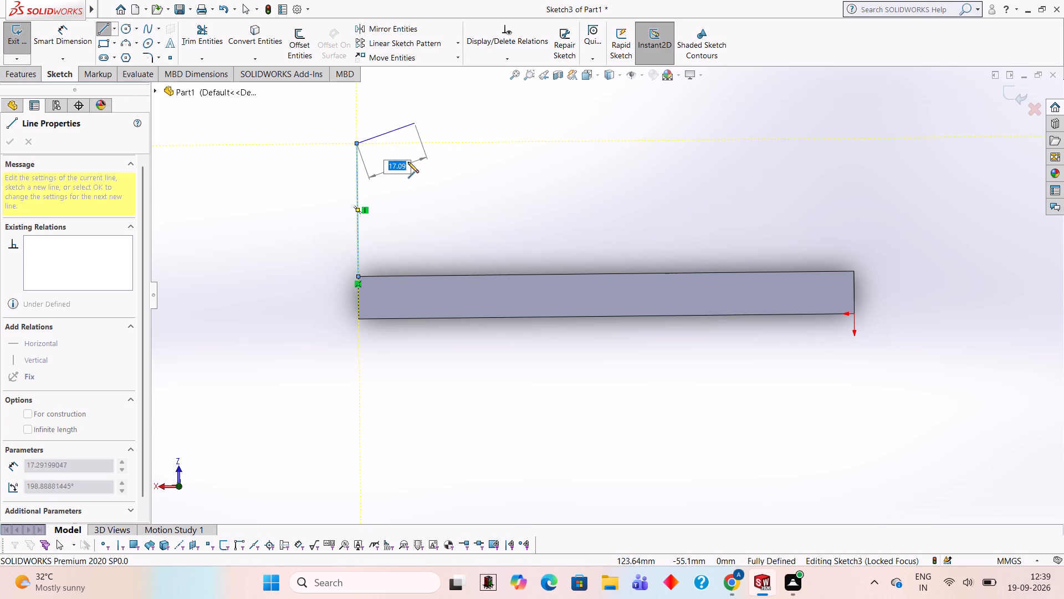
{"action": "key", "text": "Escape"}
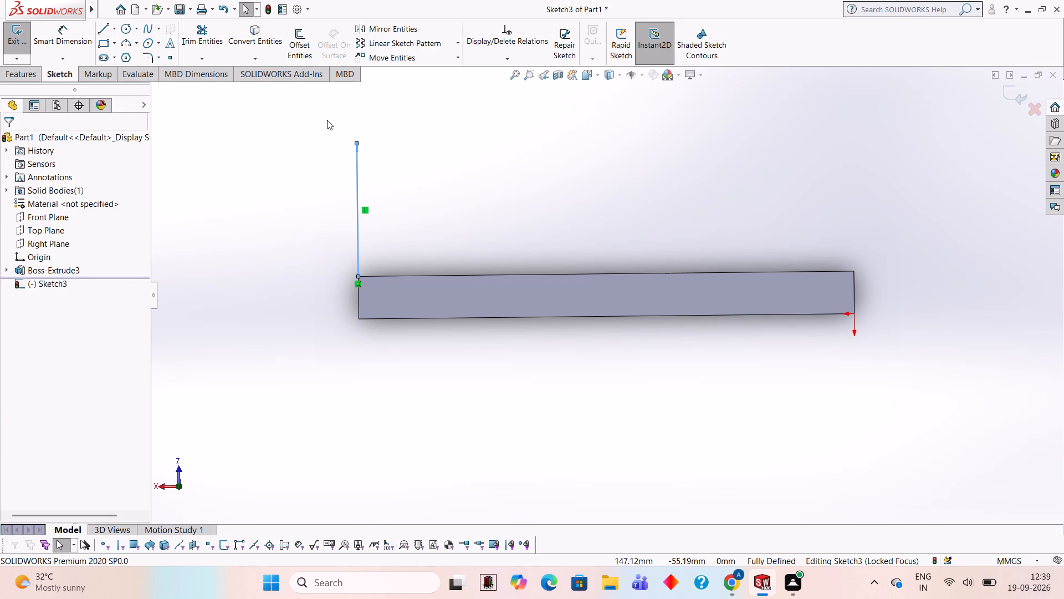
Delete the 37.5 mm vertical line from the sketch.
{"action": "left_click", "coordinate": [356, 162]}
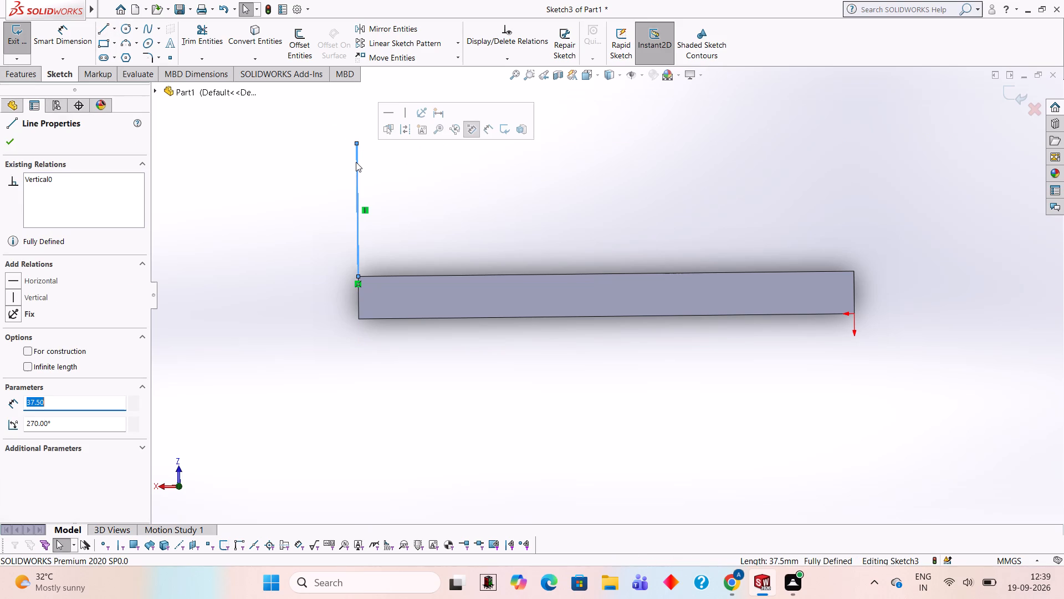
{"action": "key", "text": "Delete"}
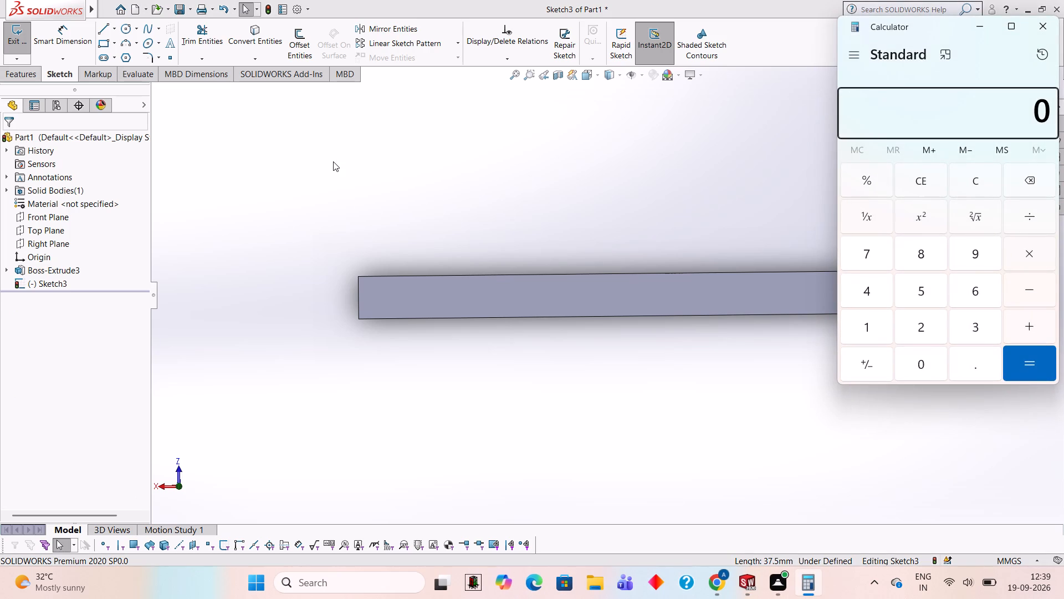
Work out 37.5-25 in Calculator and sketch a 12.5 mm vertical line outward from the top face's corner diagonally opposite the origin.
{"action": "type", "text": "37.5-25"}
{"action": "key", "text": "Return"}
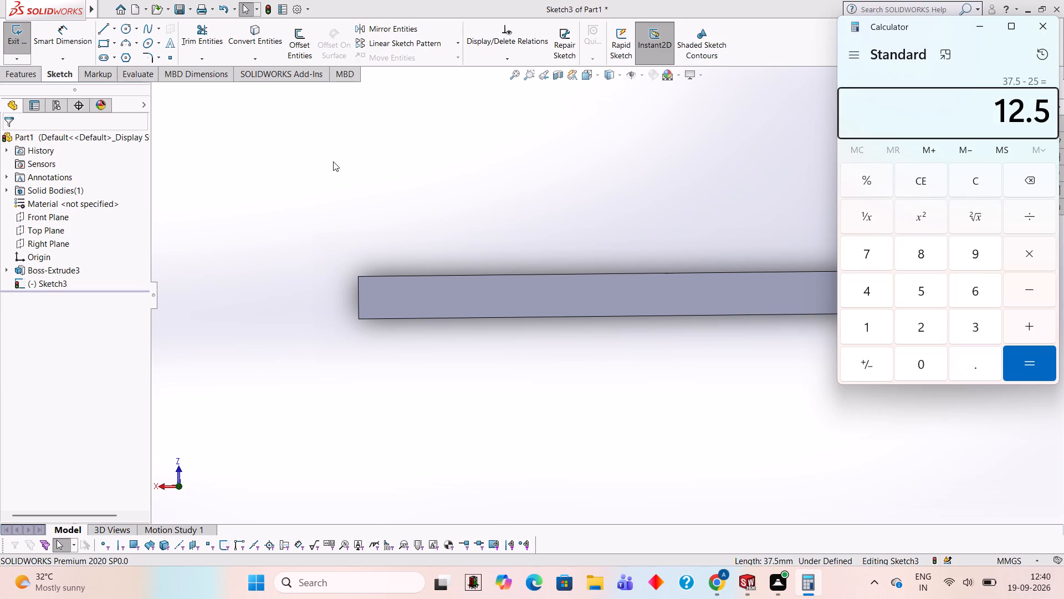
{"action": "left_click", "coordinate": [1051, 24]}
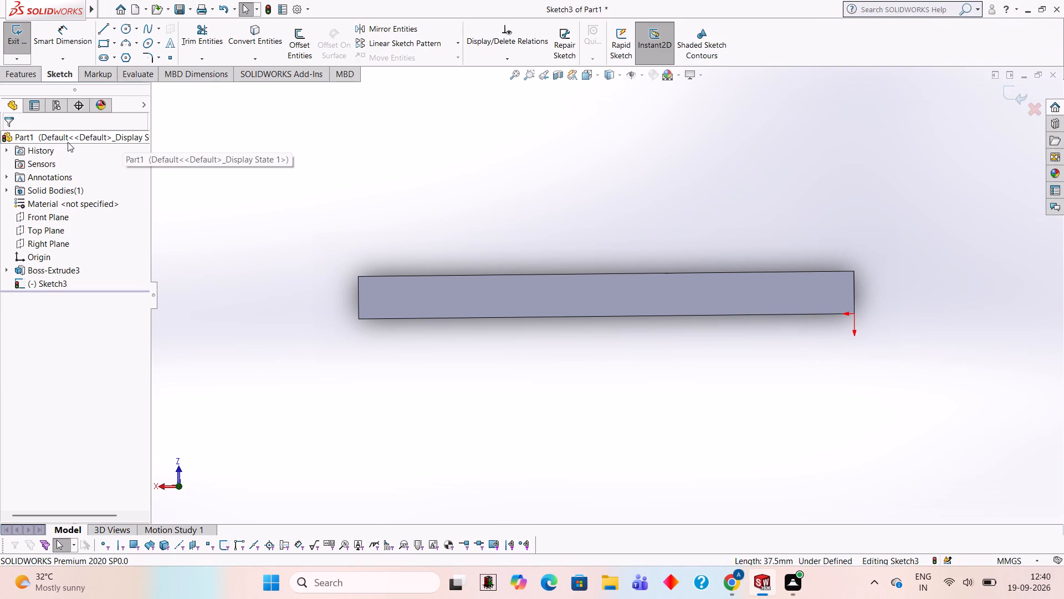
{"action": "left_click", "coordinate": [103, 26]}
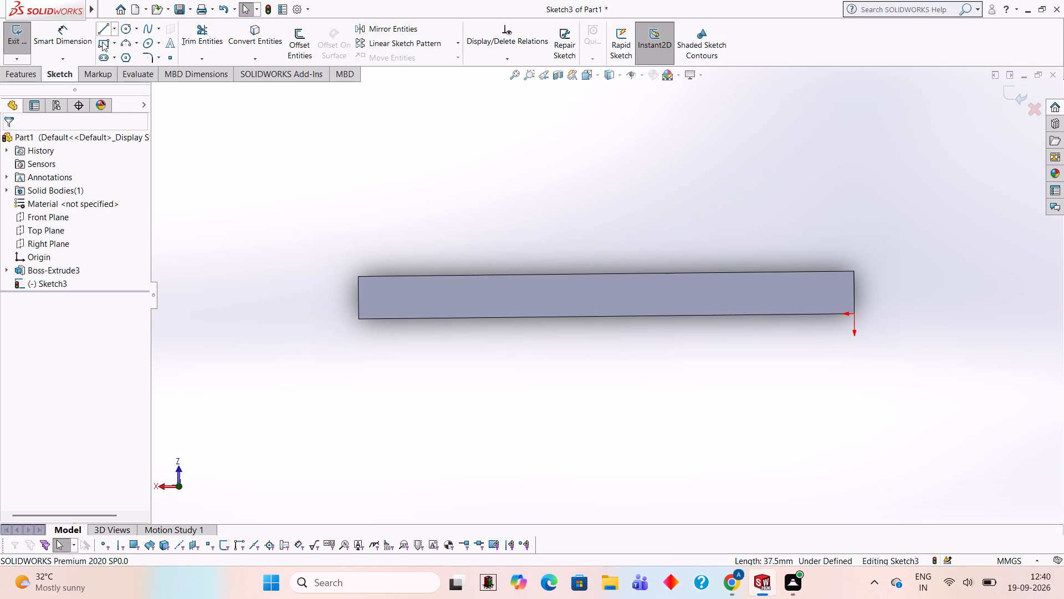
{"action": "left_click", "coordinate": [359, 276]}
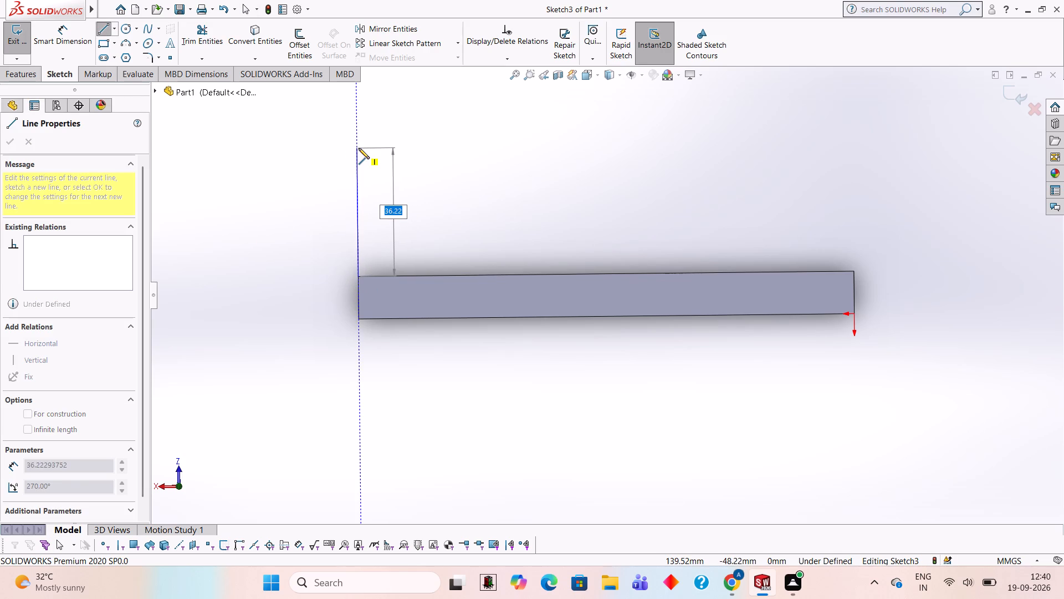
{"action": "type", "text": "12.5"}
{"action": "key", "text": "Return"}
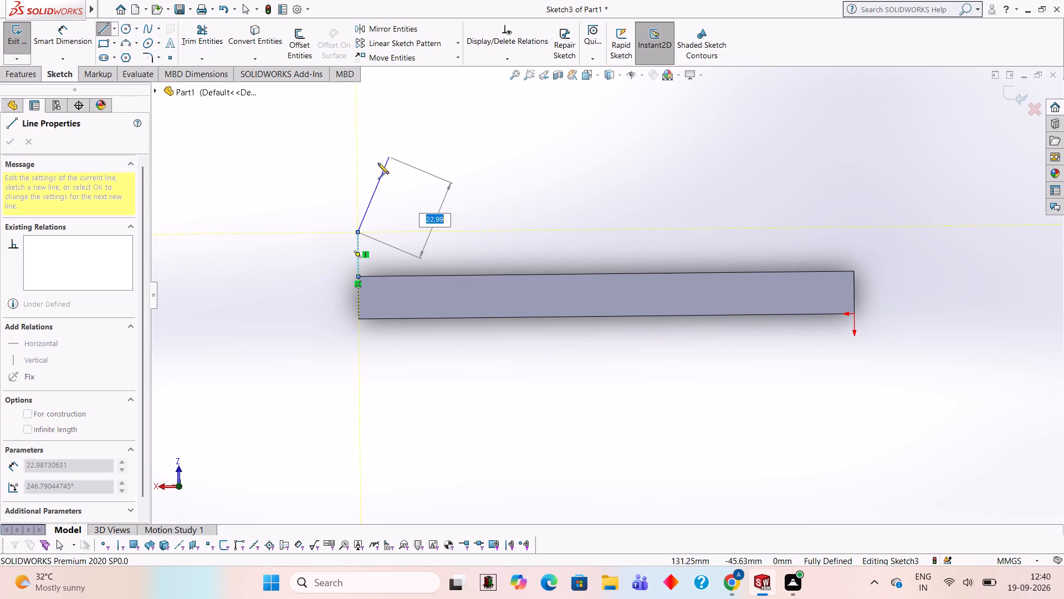
{"action": "key", "text": "Escape"}
{"action": "key", "text": "Escape"}
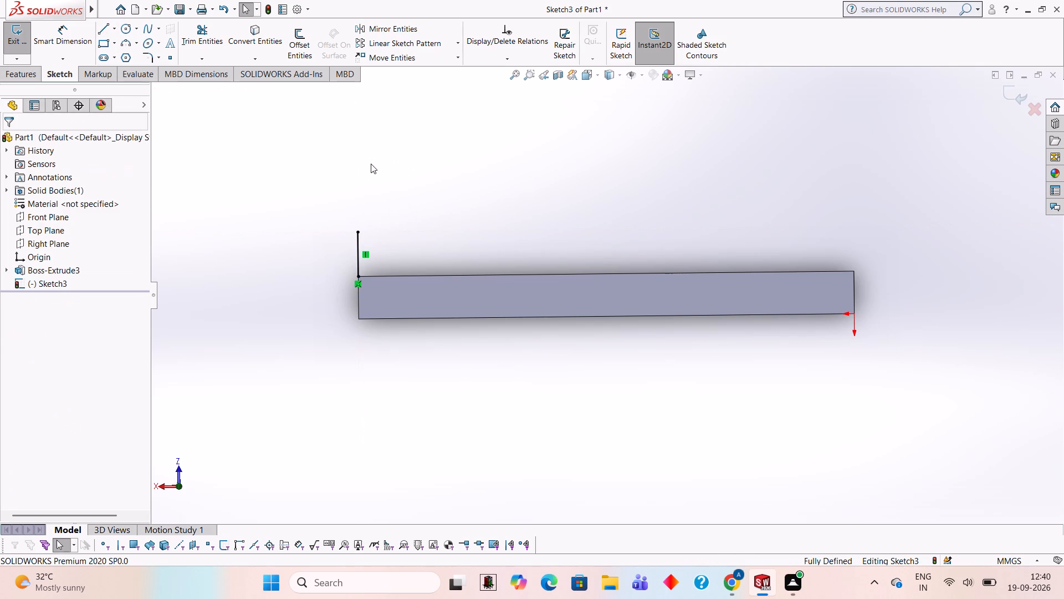
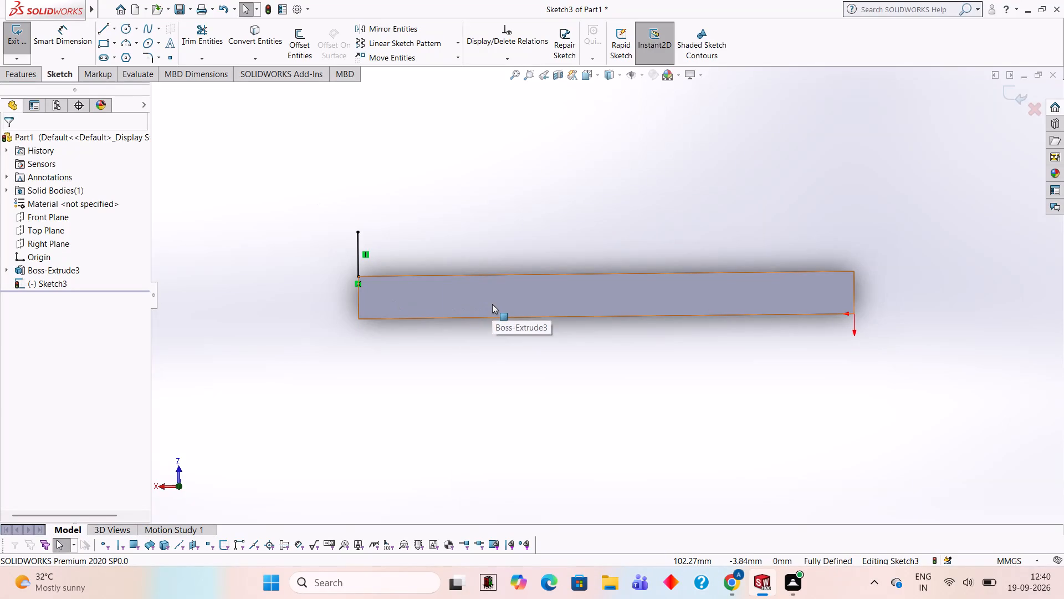
Undo the 12.5 mm vertical line at the top face's corner diagonally opposite the origin.
{"action": "key", "text": "ctrl+z"}
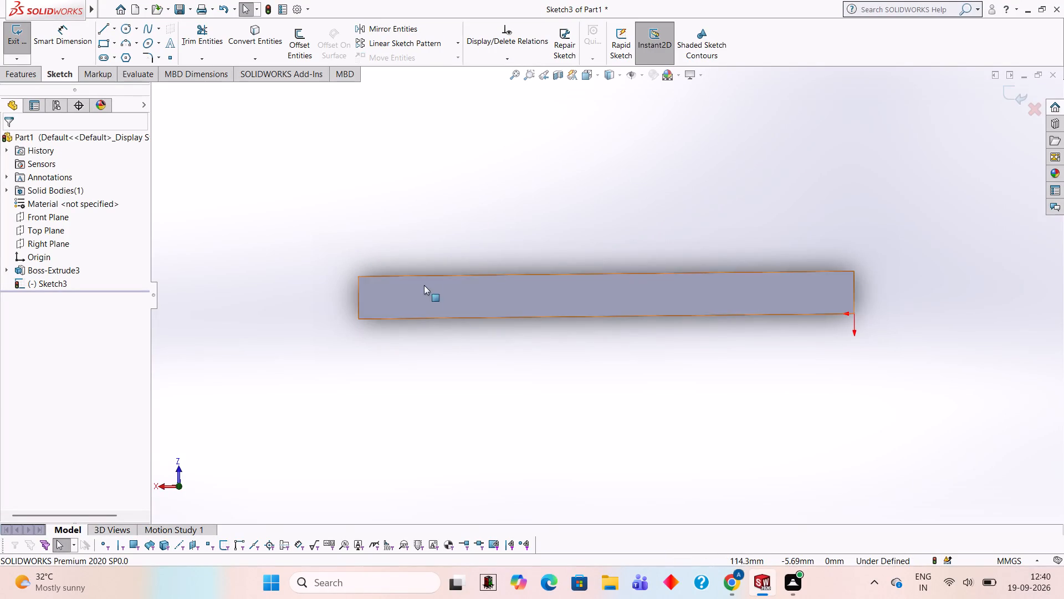
Start a line from the top face's corner diagonally opposite the origin and work out its length as 60-37.5 in Calculator.
{"action": "left_click", "coordinate": [102, 35]}
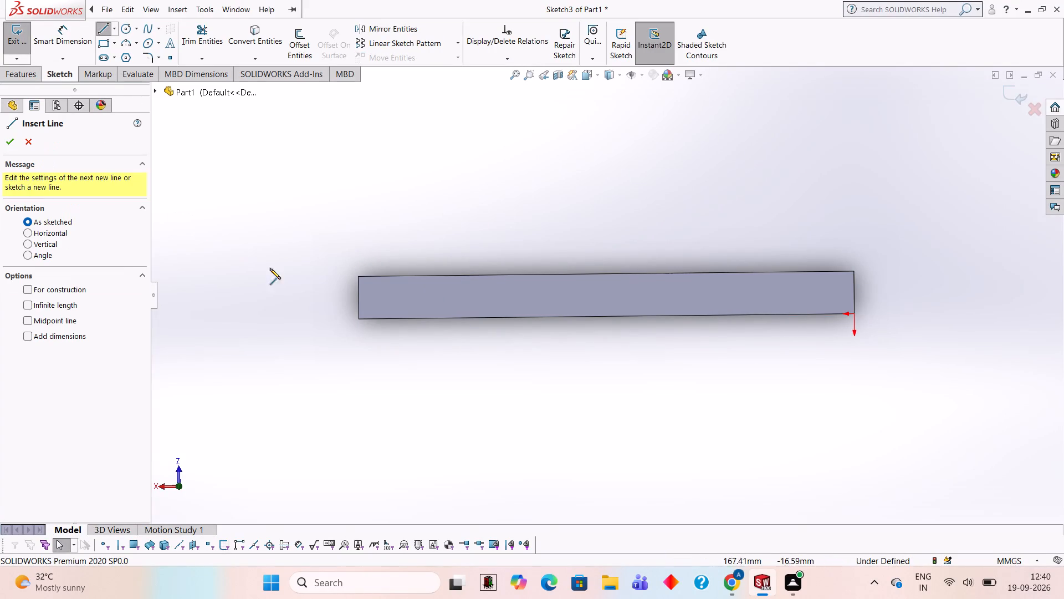
{"action": "left_click", "coordinate": [359, 276]}
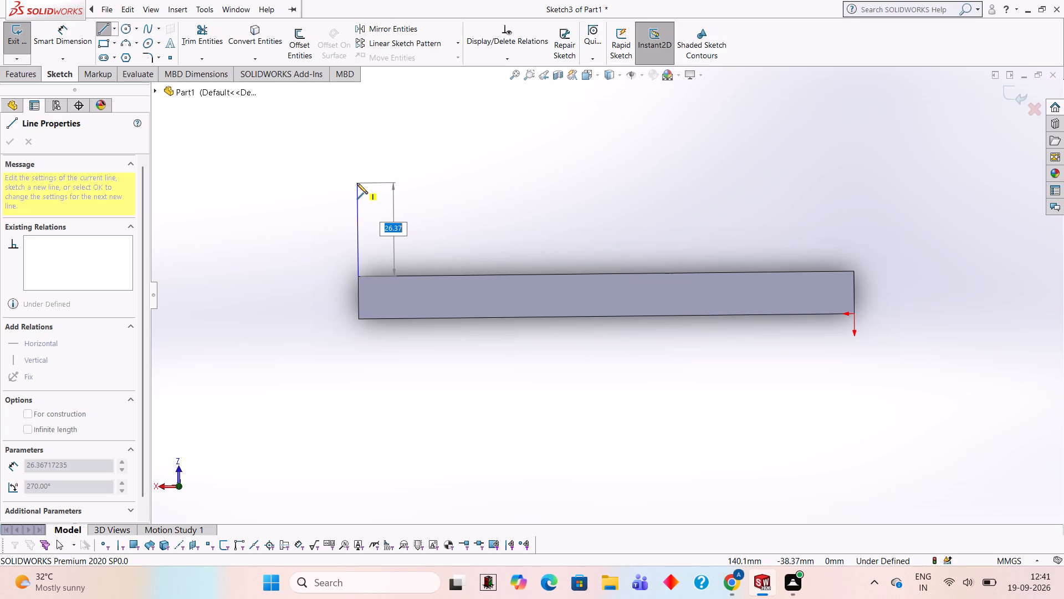
{"action": "type", "text": "60"}
{"action": "type", "text": "-2"}
{"action": "key", "text": "BackSpace"}
{"action": "key", "text": "BackSpace"}
{"action": "key", "text": "BackSpace"}
{"action": "key", "text": "BackSpace"}
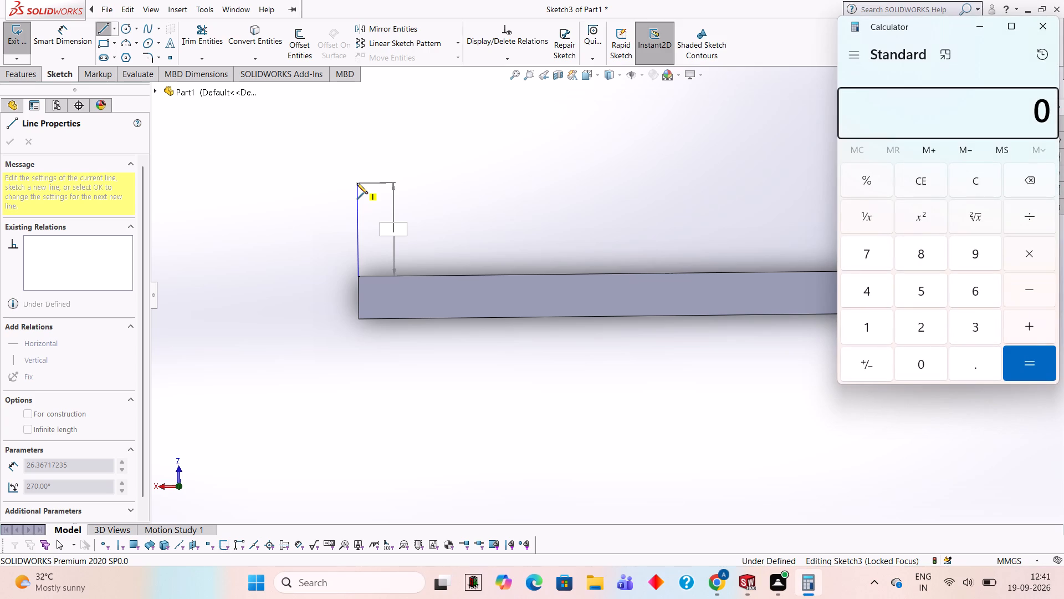
{"action": "key", "text": "9"}
{"action": "key", "text": "BackSpace"}
{"action": "type", "text": "60-"}
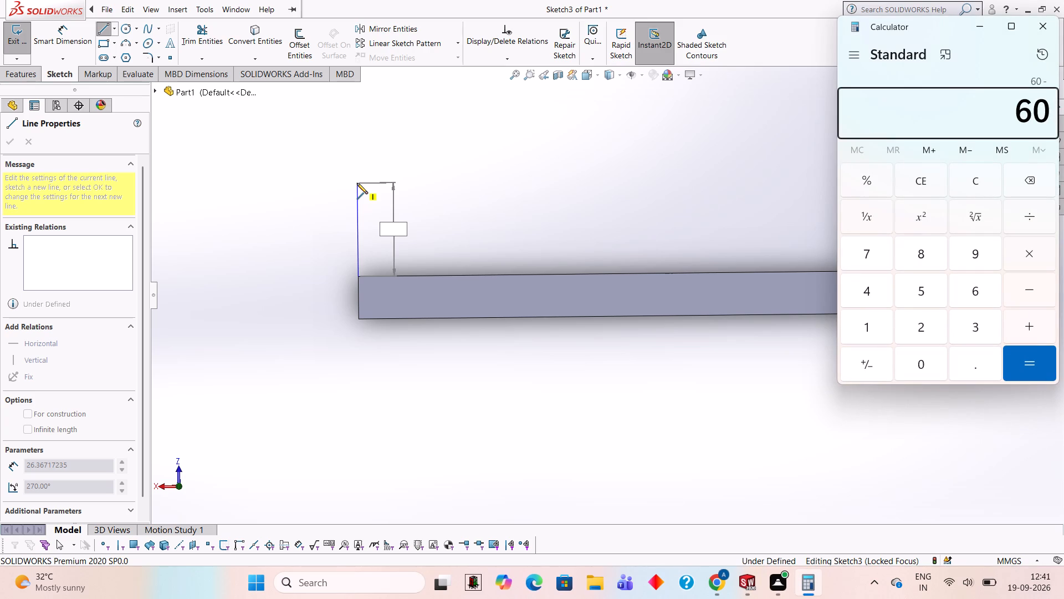
{"action": "type", "text": "37"}
{"action": "key", "text": "period"}
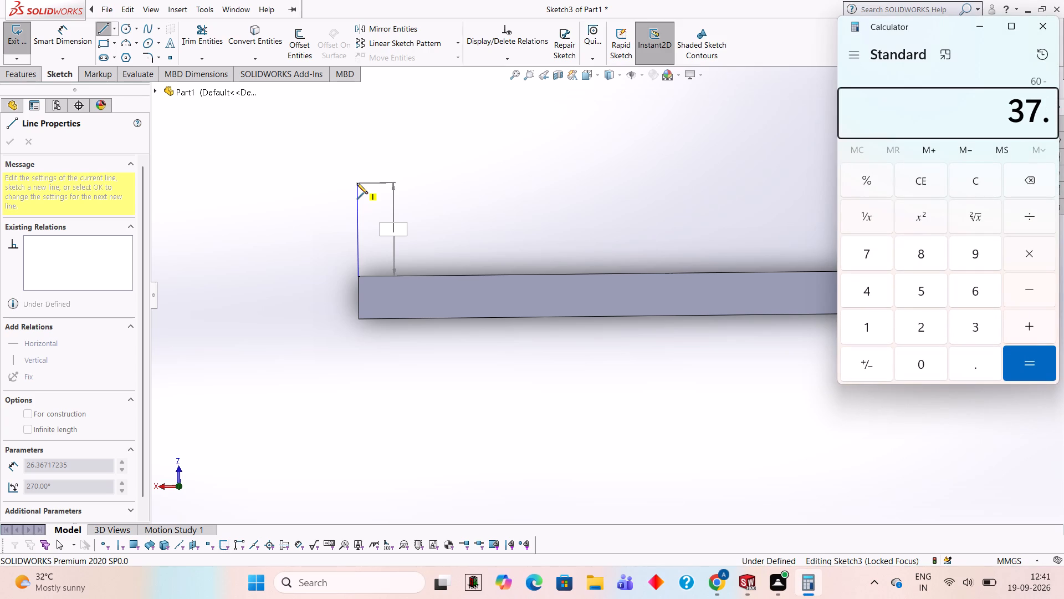
{"action": "key", "text": "5"}
{"action": "key", "text": "Return"}
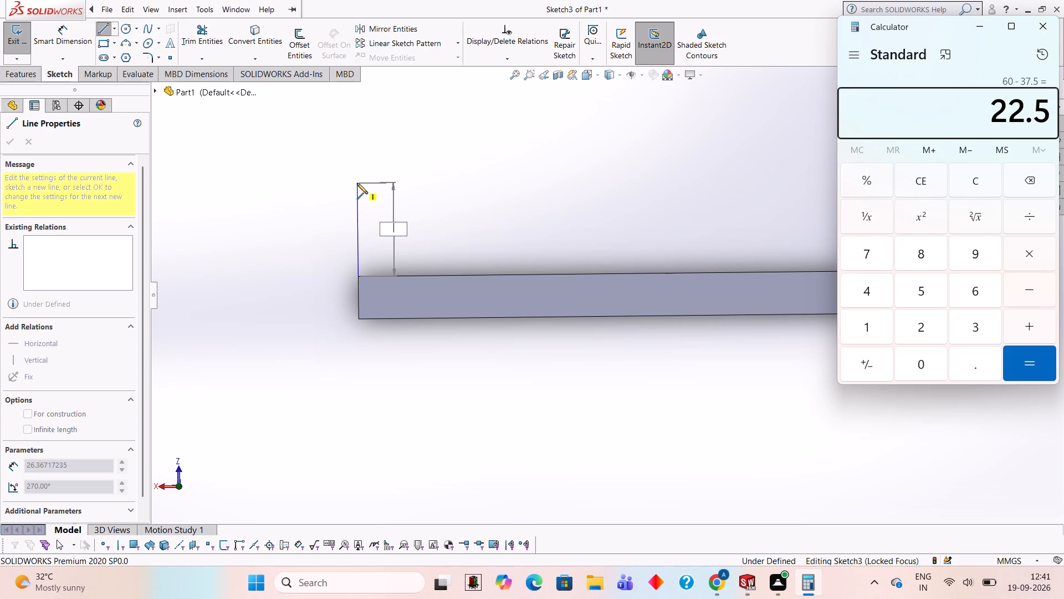
{"action": "left_click", "coordinate": [1043, 26]}
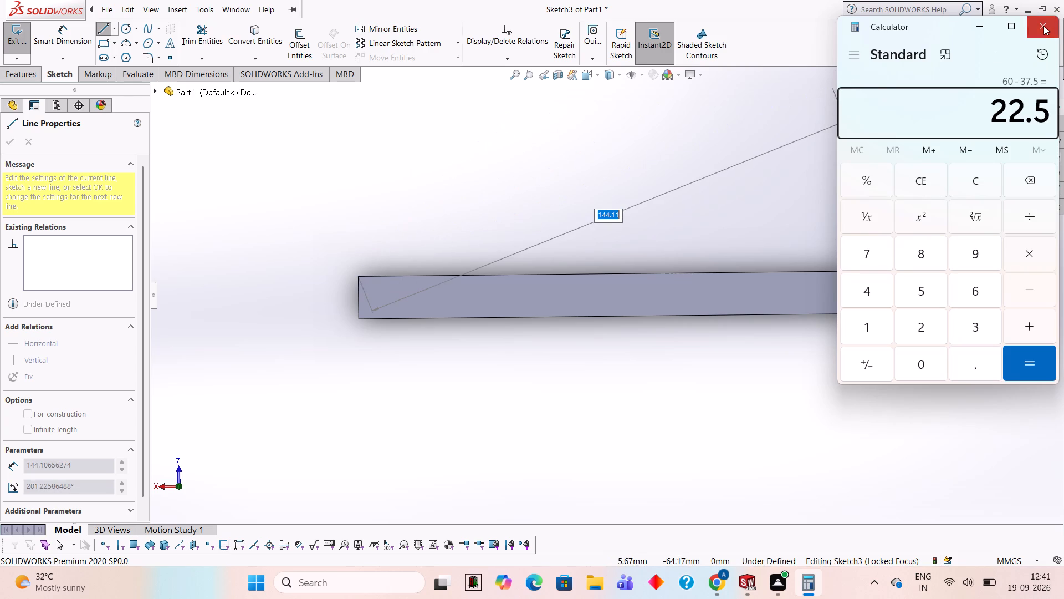
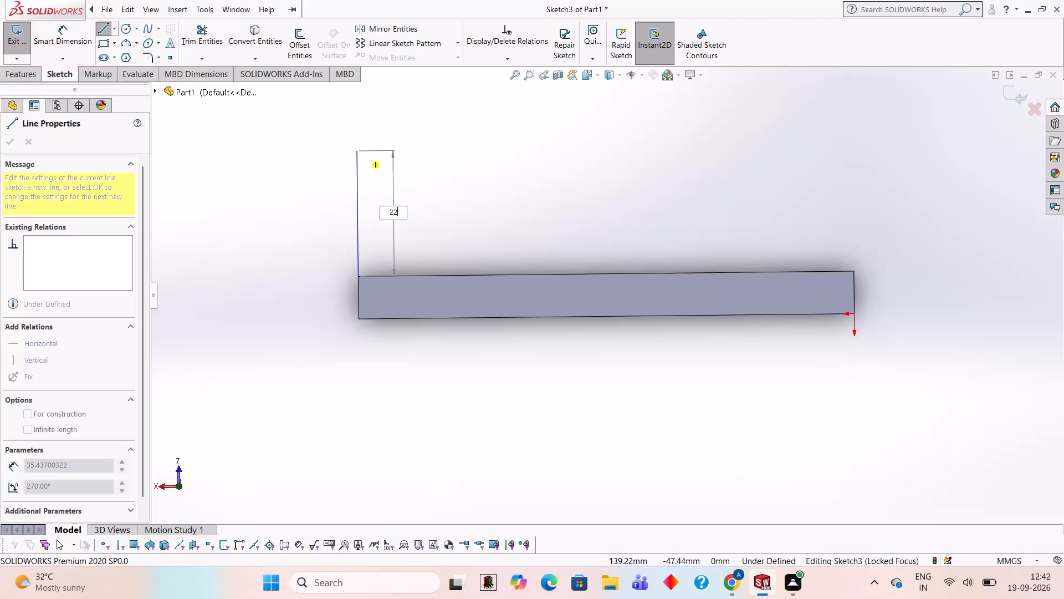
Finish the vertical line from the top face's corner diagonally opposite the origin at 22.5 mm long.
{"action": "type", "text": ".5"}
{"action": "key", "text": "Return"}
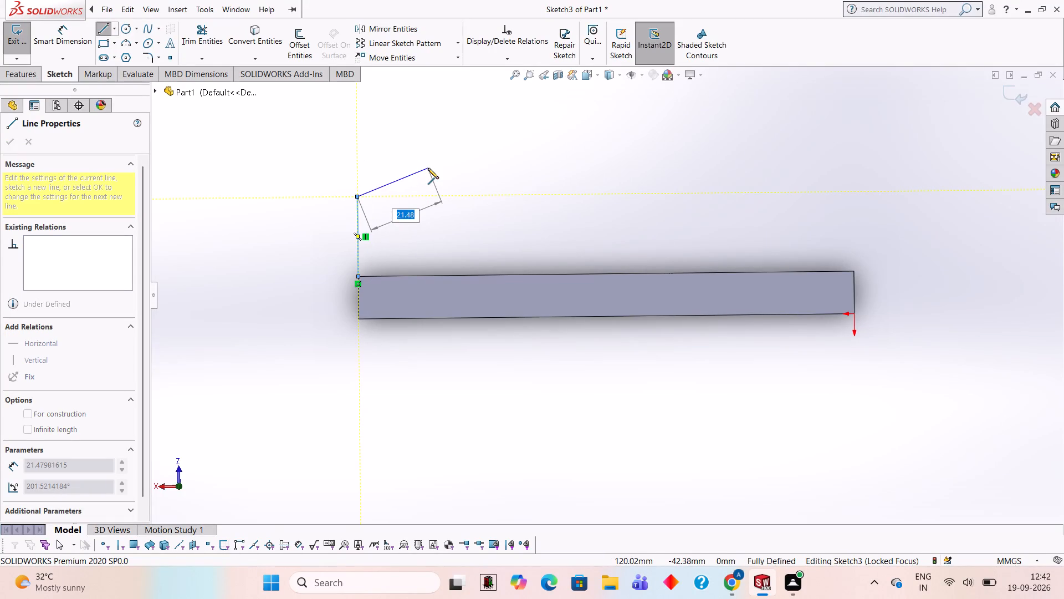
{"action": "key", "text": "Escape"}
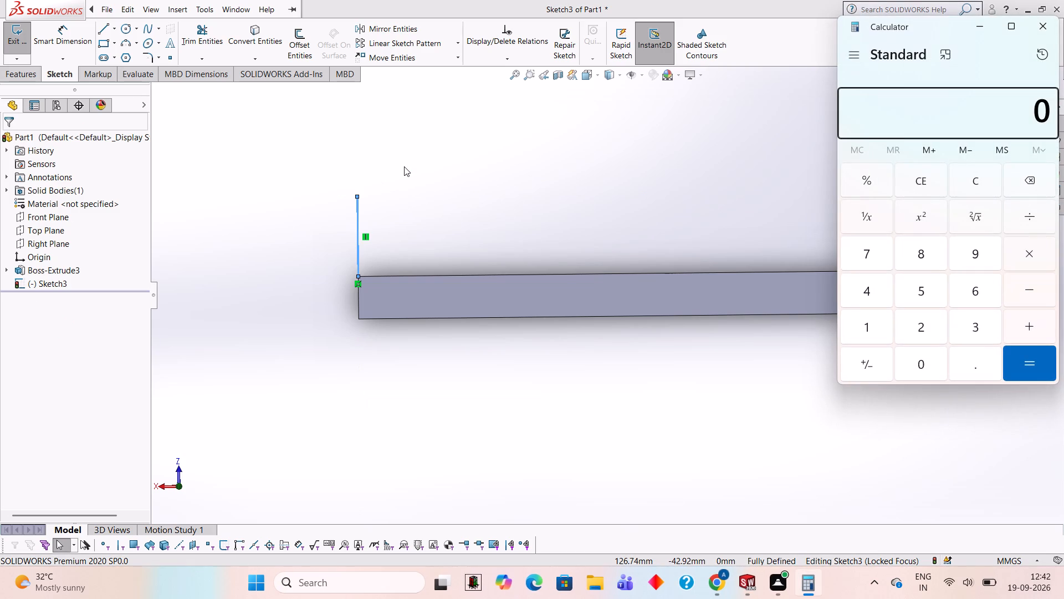
Work out 22.5+25 and 37.5+25 in Calculator to check the profile's height.
{"action": "type", "text": "22.5"}
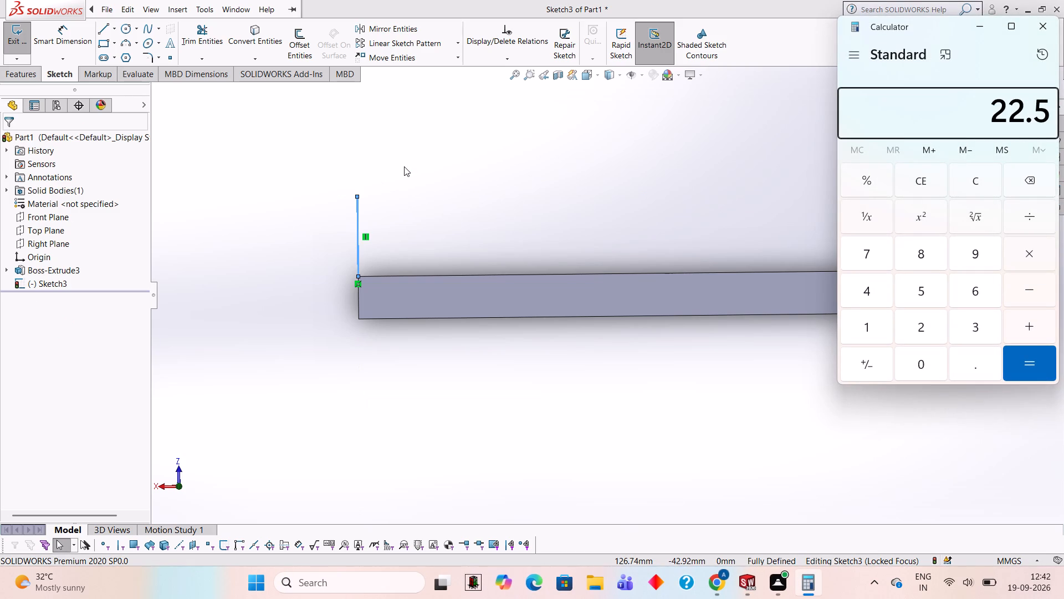
{"action": "key", "text": "plus"}
{"action": "type", "text": "25"}
{"action": "key", "text": "Return"}
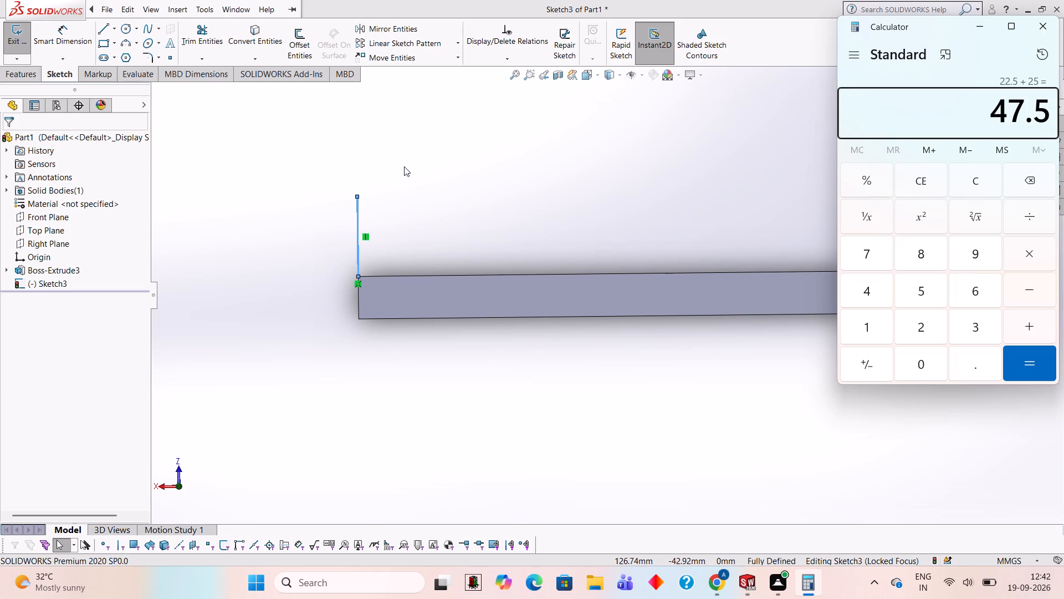
{"action": "left_click", "coordinate": [1043, 29]}
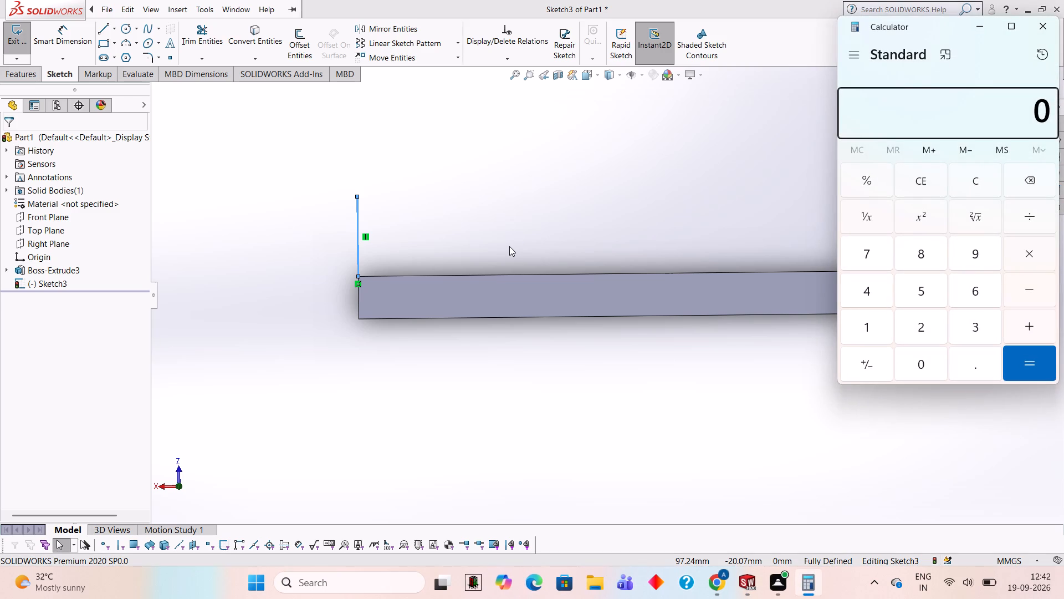
{"action": "type", "text": "37."}
{"action": "key", "text": "5"}
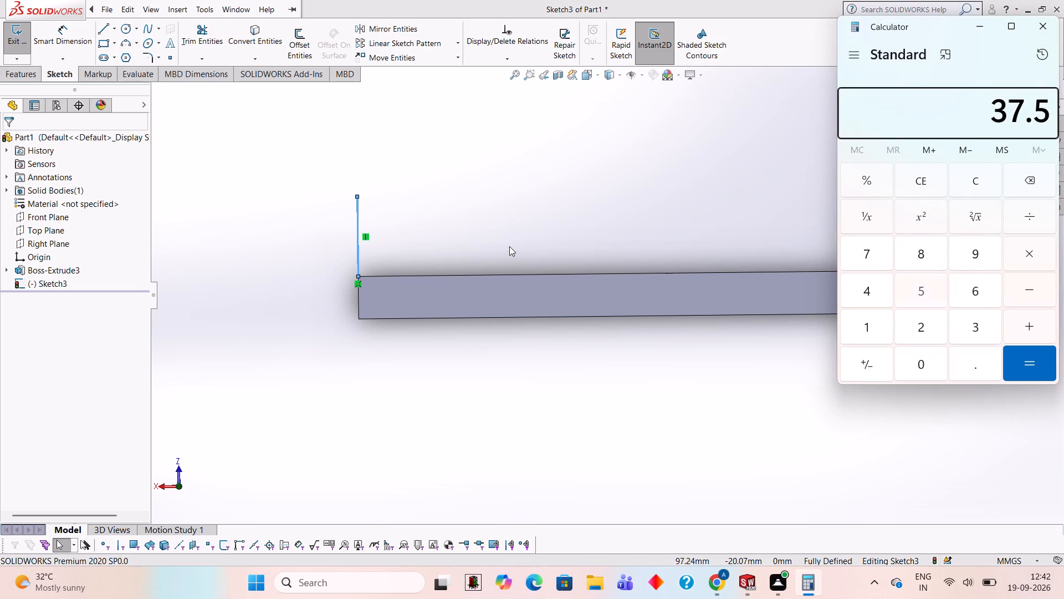
{"action": "type", "text": "+25"}
{"action": "key", "text": "Return"}
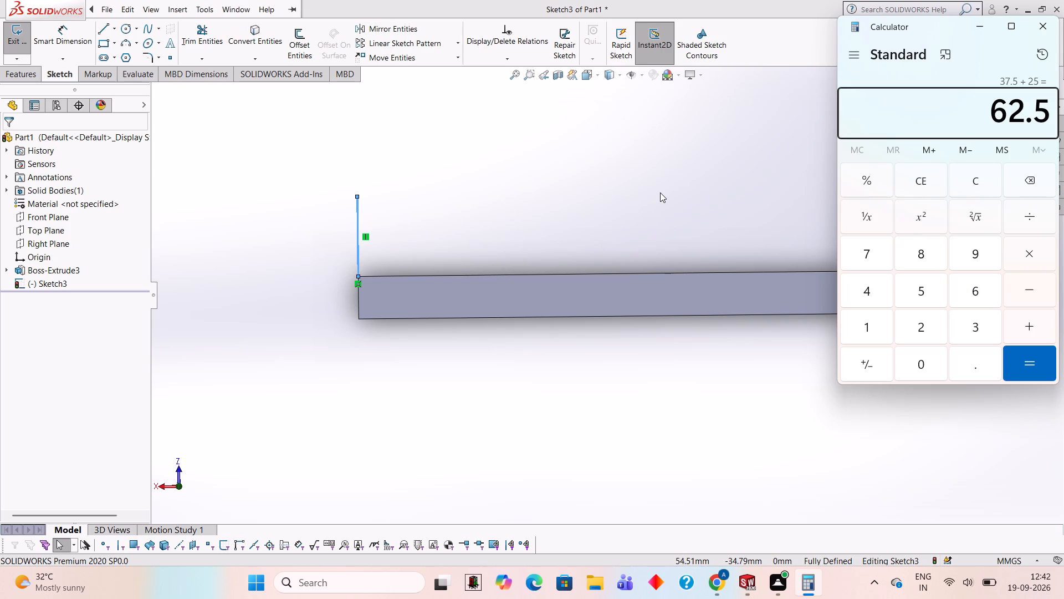
{"action": "left_click", "coordinate": [1034, 27]}
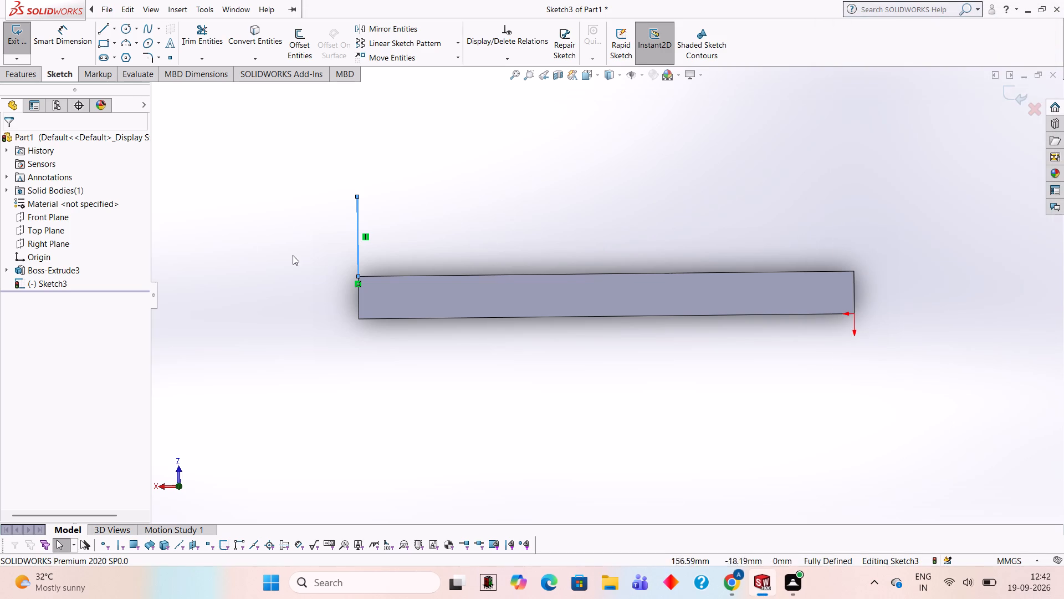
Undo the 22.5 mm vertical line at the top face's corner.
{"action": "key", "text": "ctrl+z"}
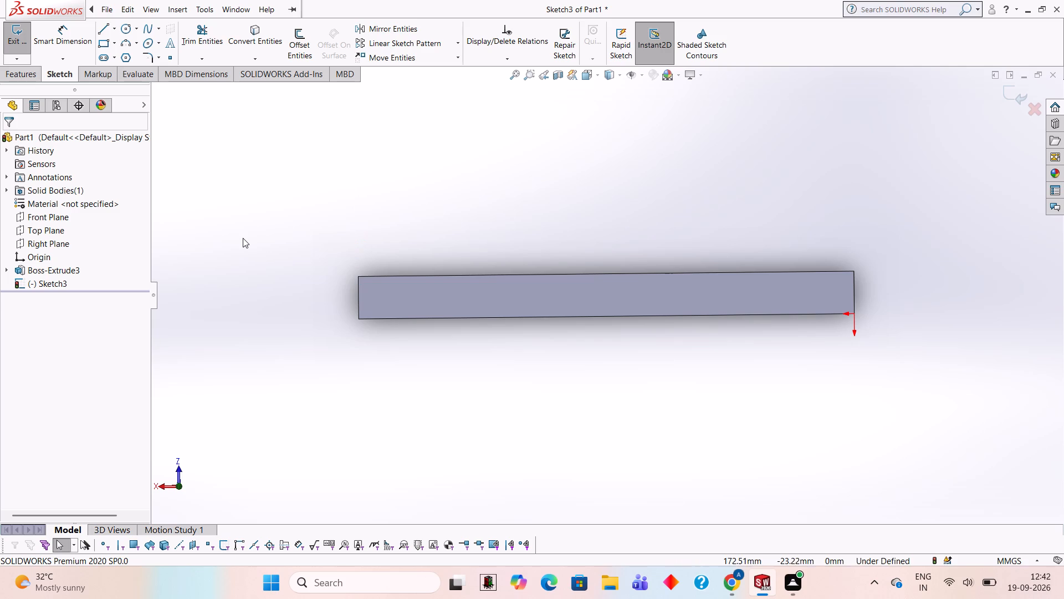
Sketch a 35 mm vertical line outward from the top face's corner diagonally opposite the origin.
{"action": "left_click", "coordinate": [100, 27]}
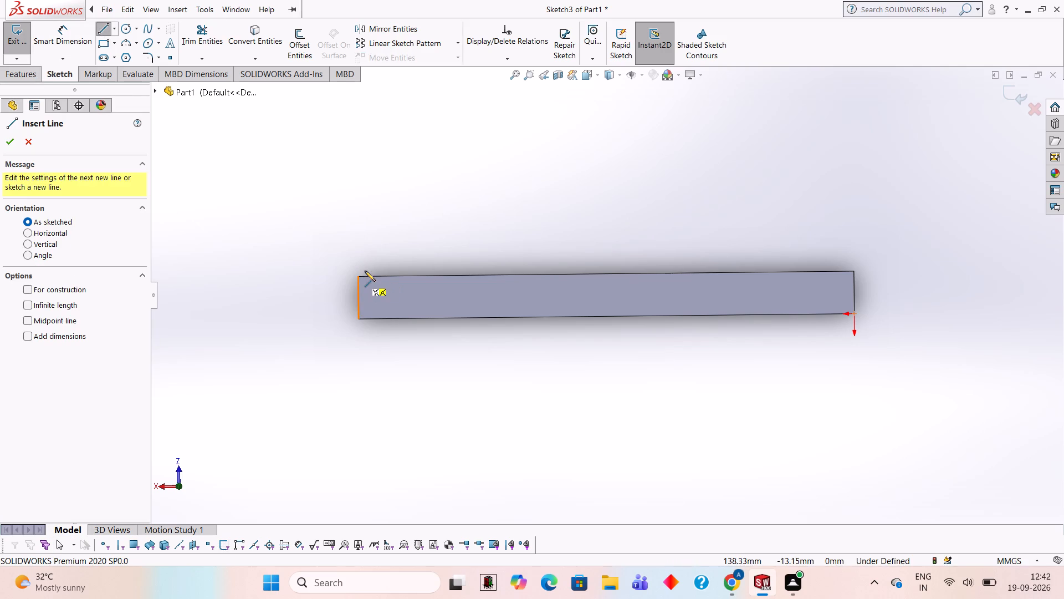
{"action": "left_click", "coordinate": [359, 276]}
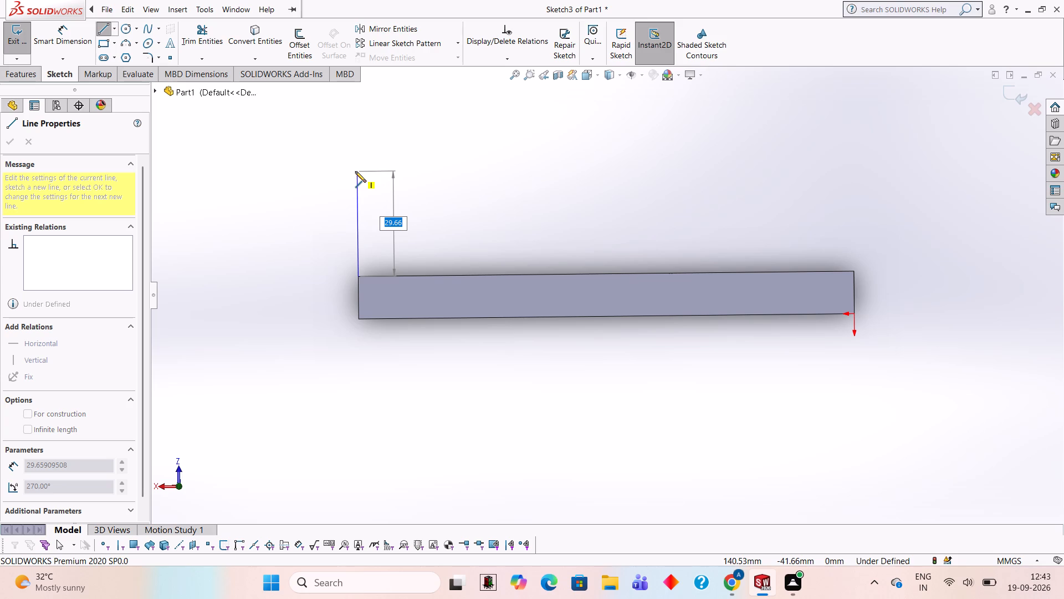
{"action": "type", "text": "35"}
{"action": "key", "text": "Return"}
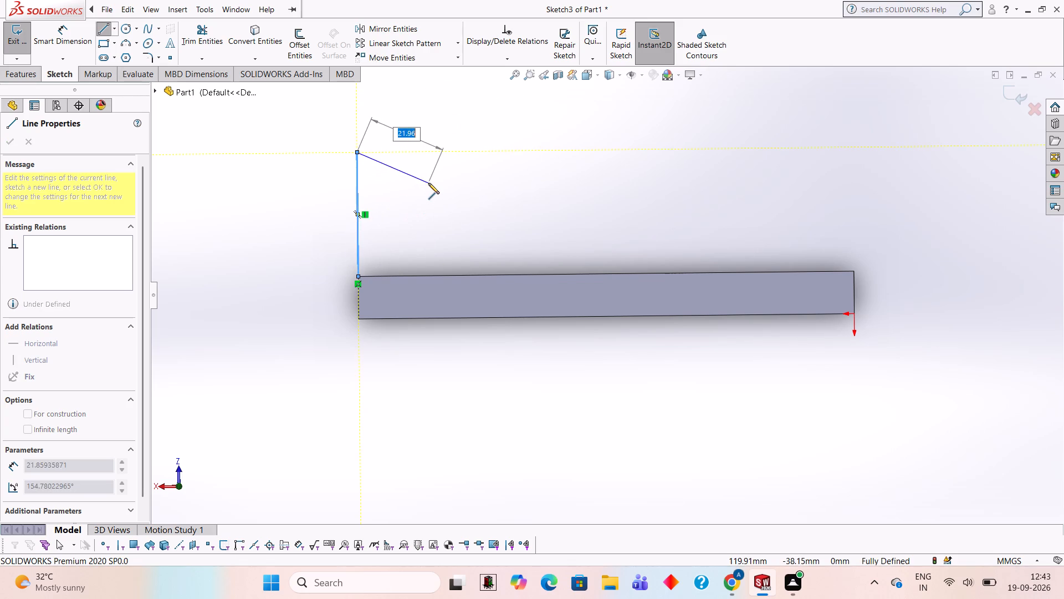
{"action": "key", "text": "Escape"}
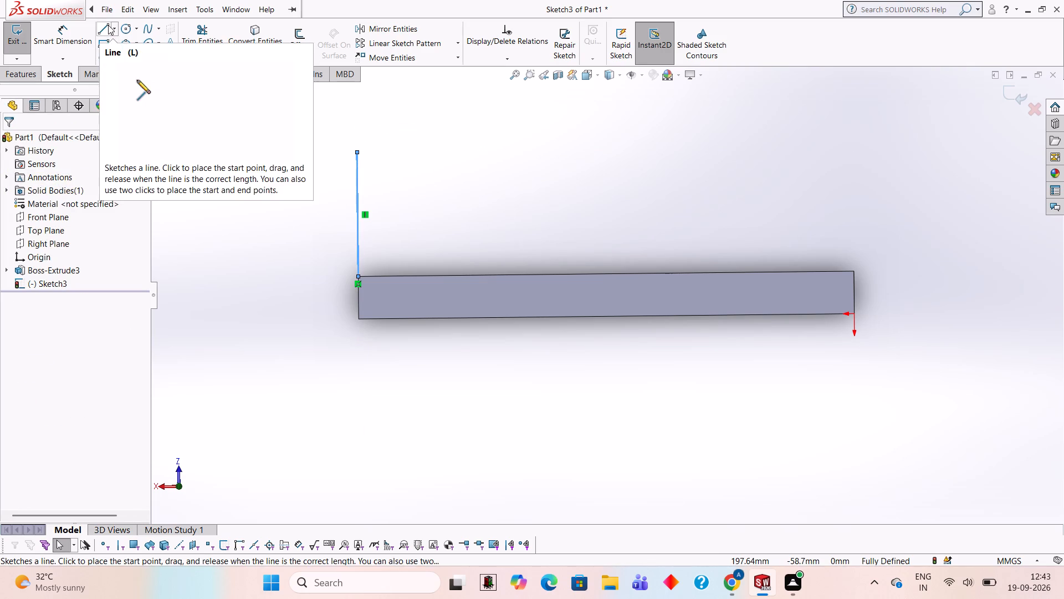
Sketch helper lines from the 35 mm line's base: 25 mm along the face's long edge, with a parallel vertical about 35 mm long.
{"action": "left_click", "coordinate": [108, 25]}
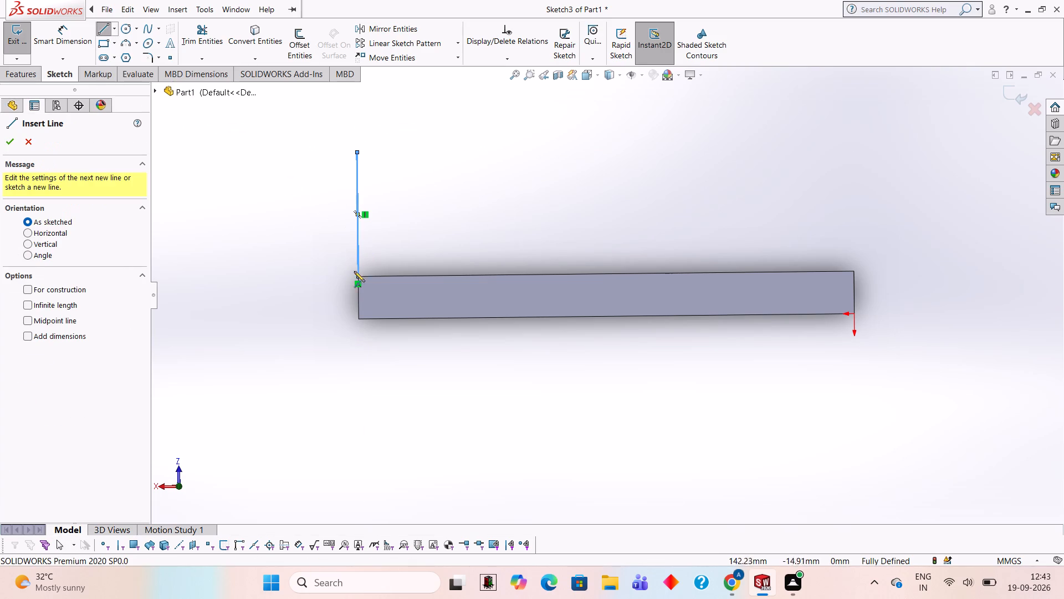
{"action": "left_click", "coordinate": [358, 276]}
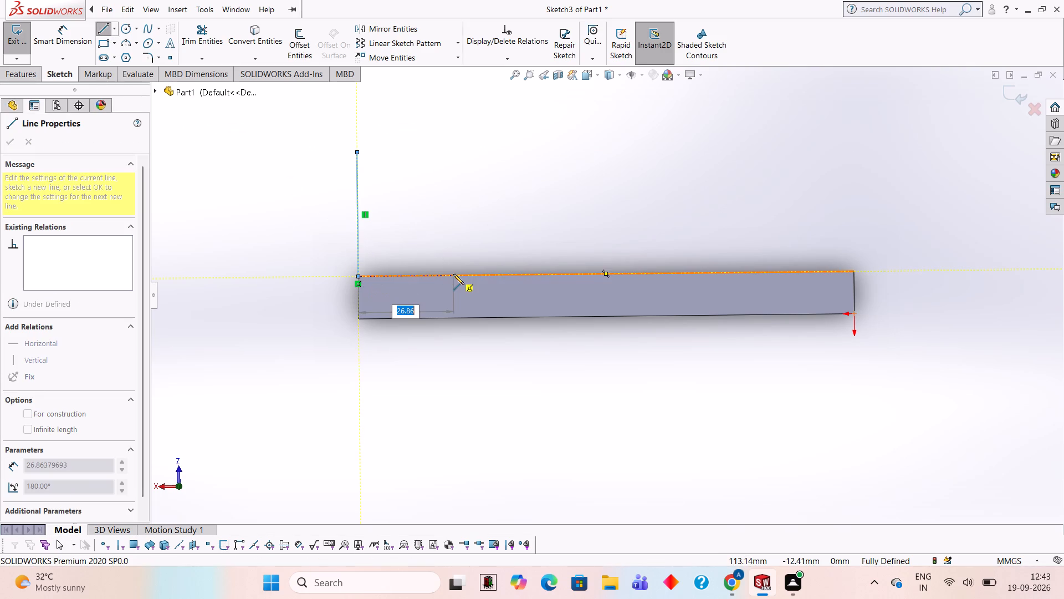
{"action": "type", "text": "25"}
{"action": "key", "text": "Return"}
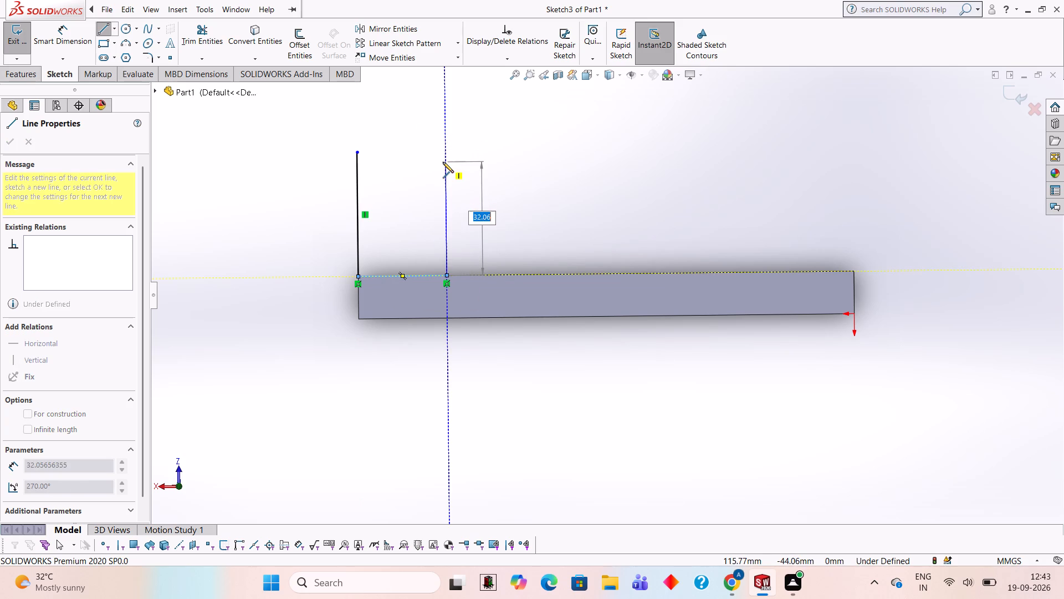
{"action": "left_click", "coordinate": [446, 153]}
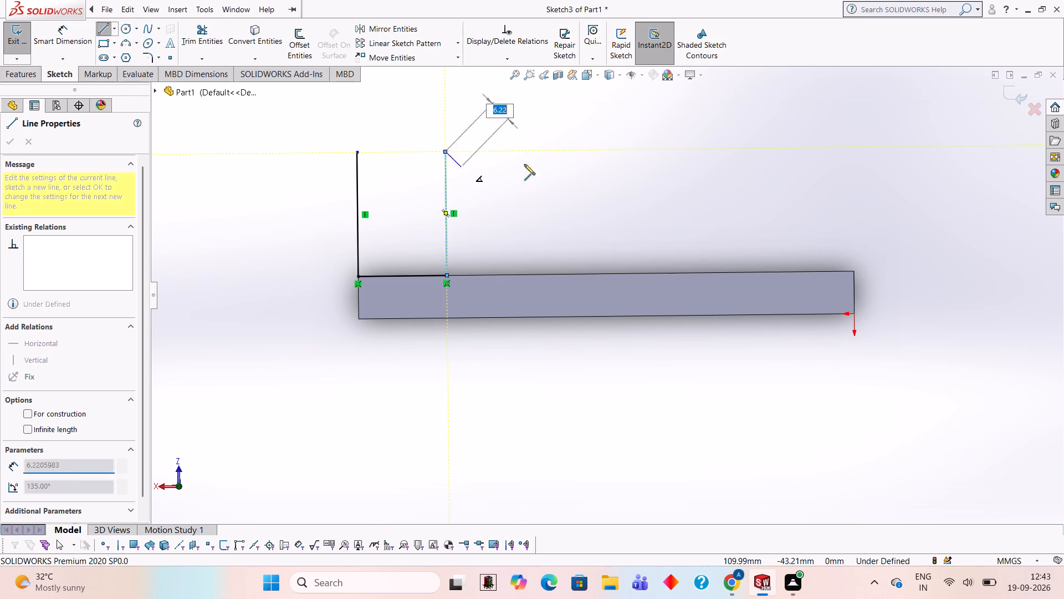
{"action": "key", "text": "Escape"}
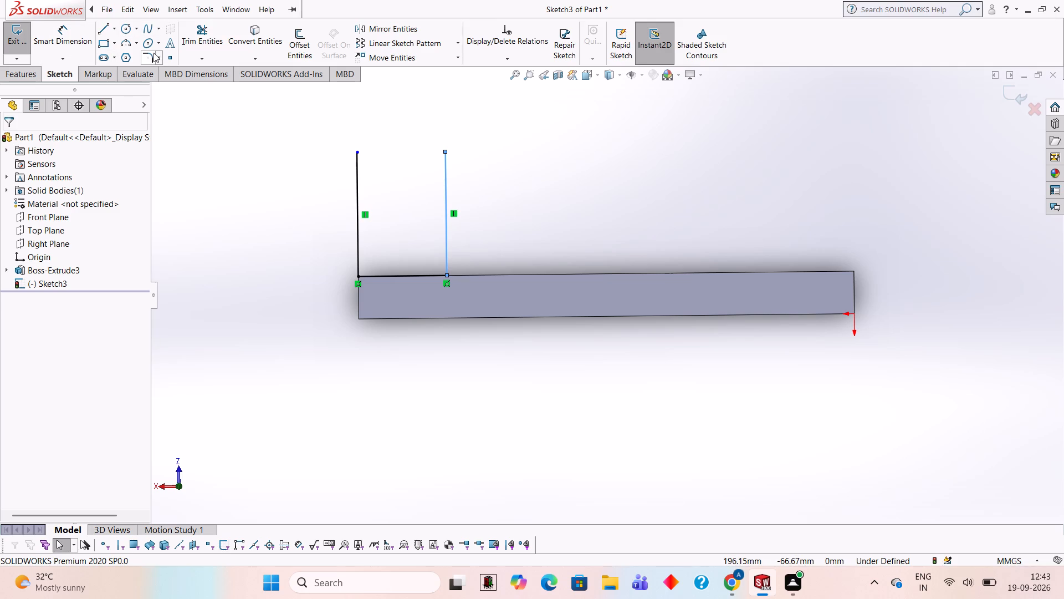
Sketch a circle of 25 mm radius centred on the free end of the vertical helper line.
{"action": "left_click", "coordinate": [132, 28]}
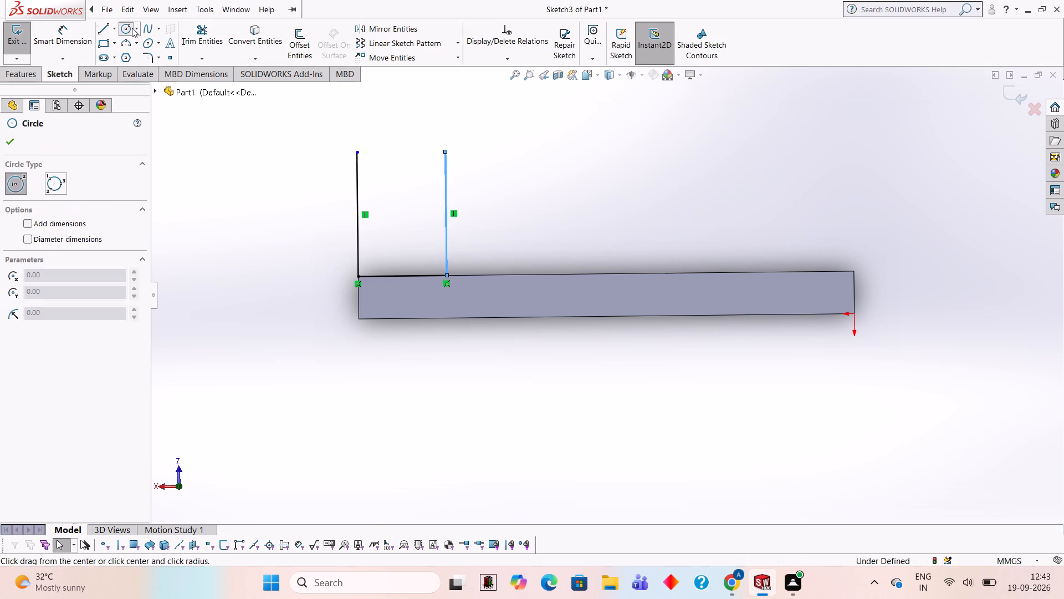
{"action": "left_click", "coordinate": [443, 151]}
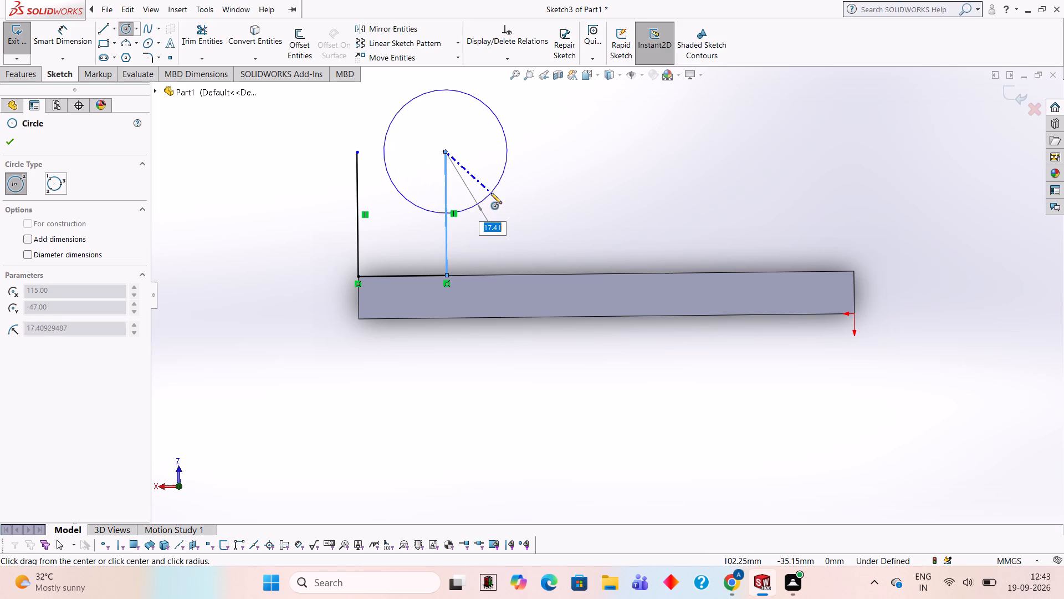
{"action": "type", "text": "25"}
{"action": "key", "text": "Return"}
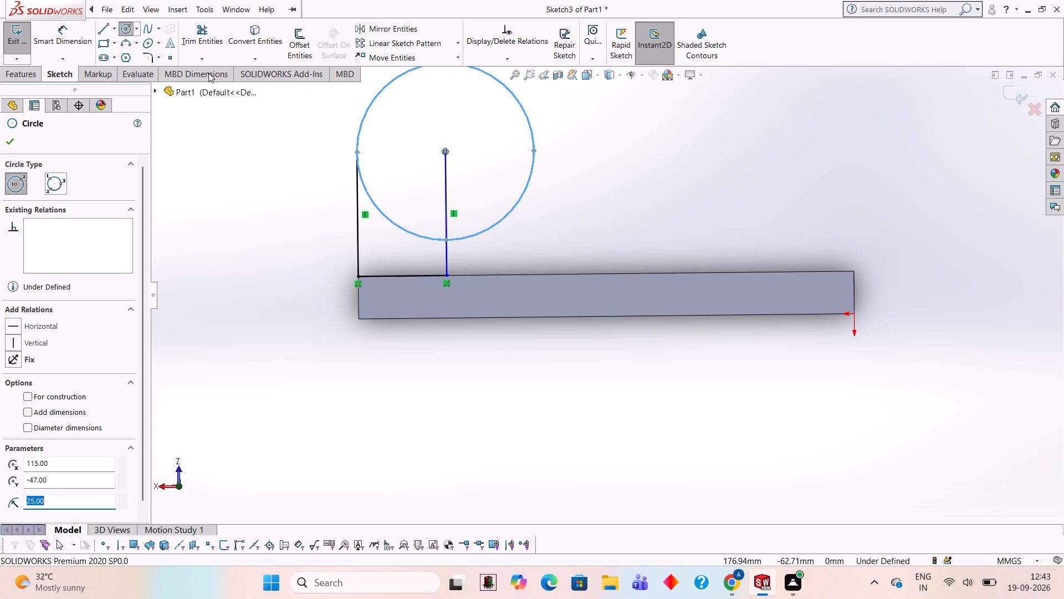
Trim away both helper lines and the circle's lower quarter arc facing the 35 mm line and the plate.
{"action": "left_click", "coordinate": [211, 42]}
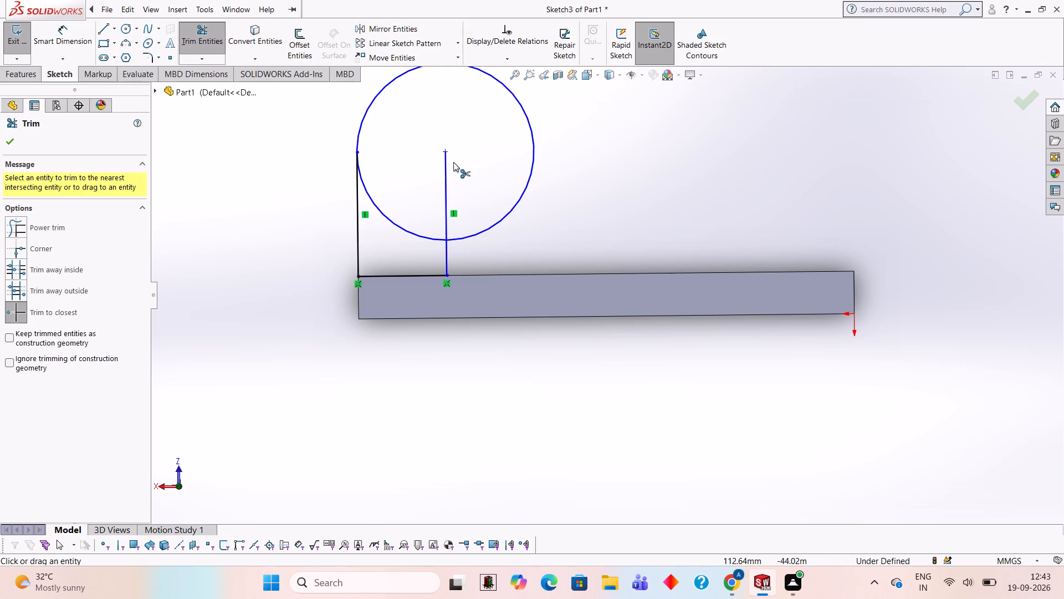
{"action": "left_click", "coordinate": [446, 162]}
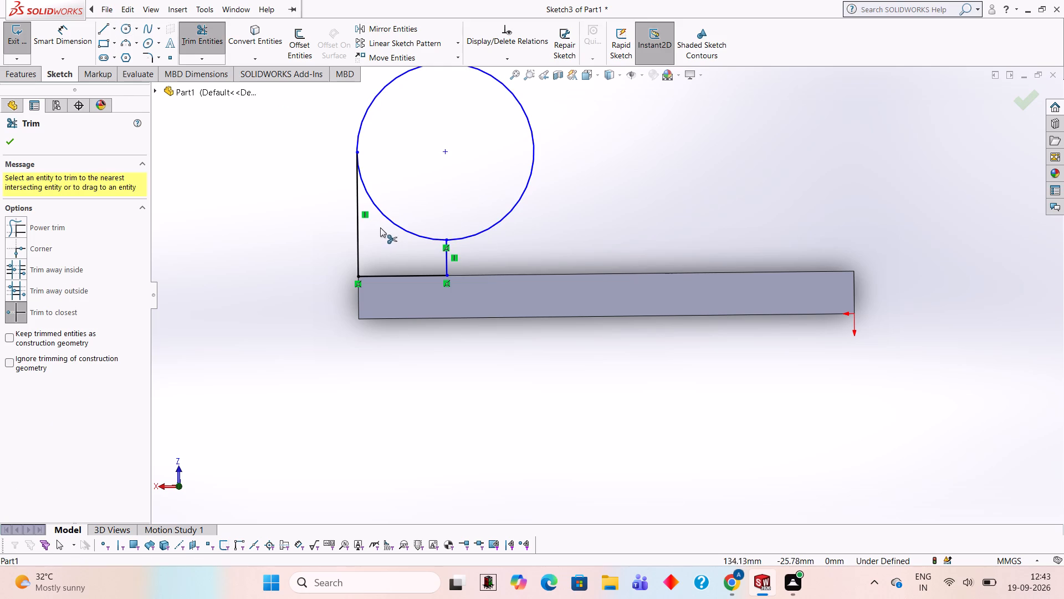
{"action": "left_click", "coordinate": [399, 225]}
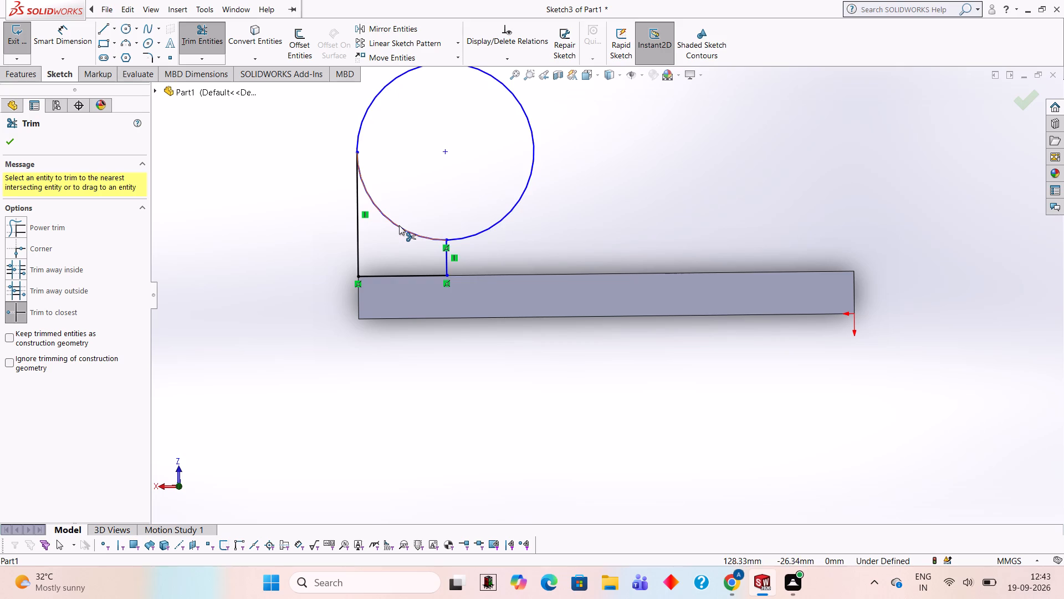
{"action": "left_click", "coordinate": [446, 255]}
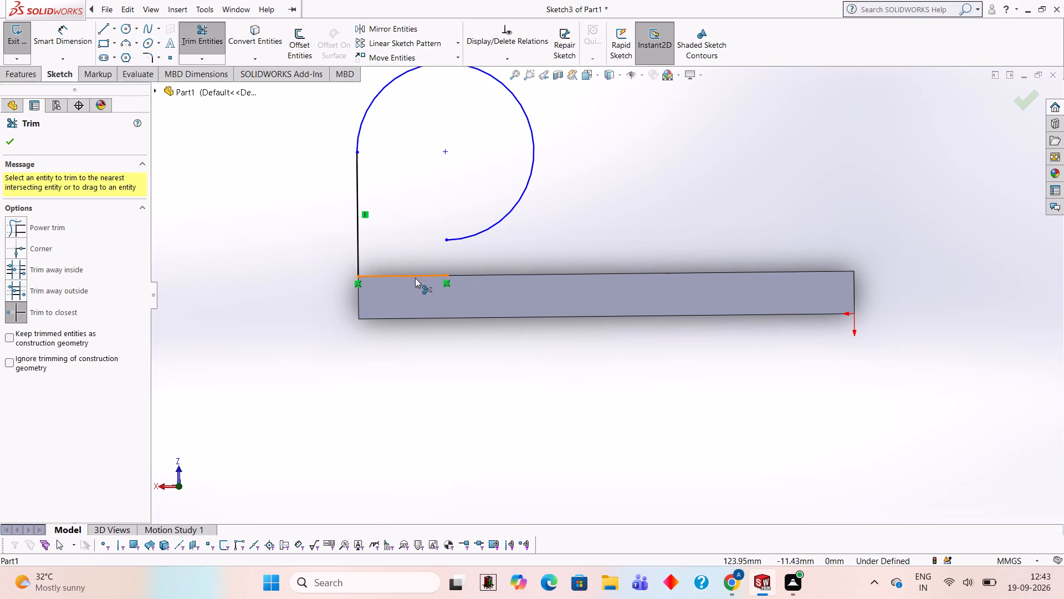
{"action": "left_click", "coordinate": [415, 278]}
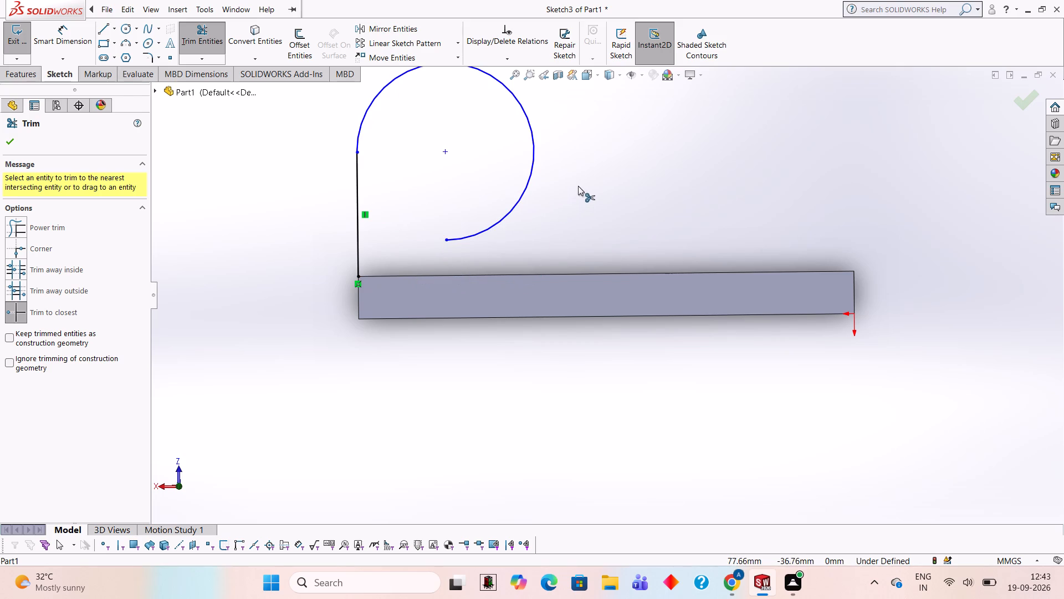
Sketch a 35 mm vertical line outward from the face's other long-edge corner, in line with the origin.
{"action": "scroll", "coordinate": [559, 156], "scroll_direction": "up", "scroll_amount": 2}
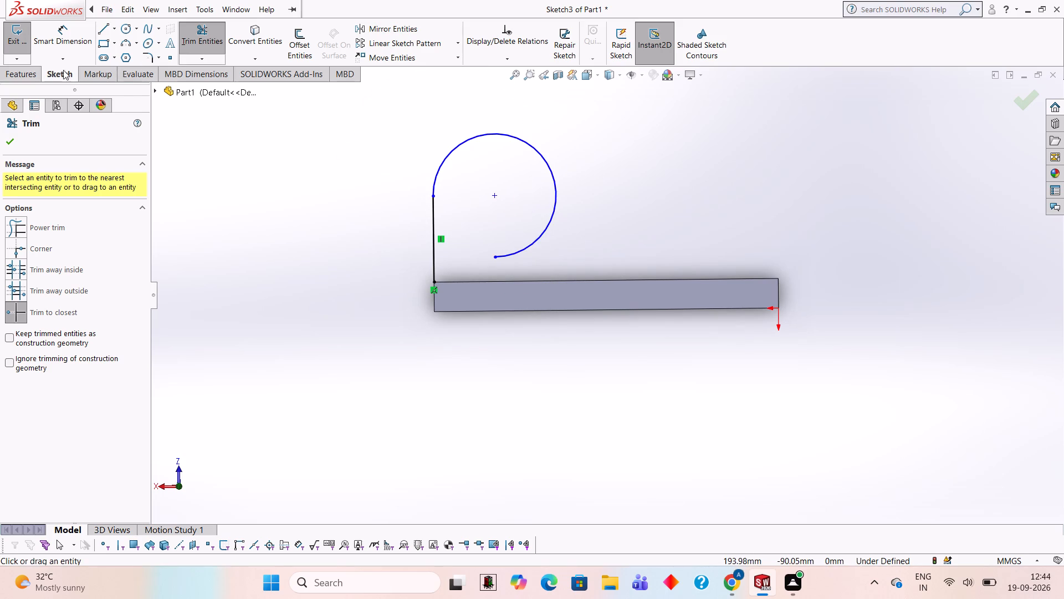
{"action": "left_click", "coordinate": [98, 35]}
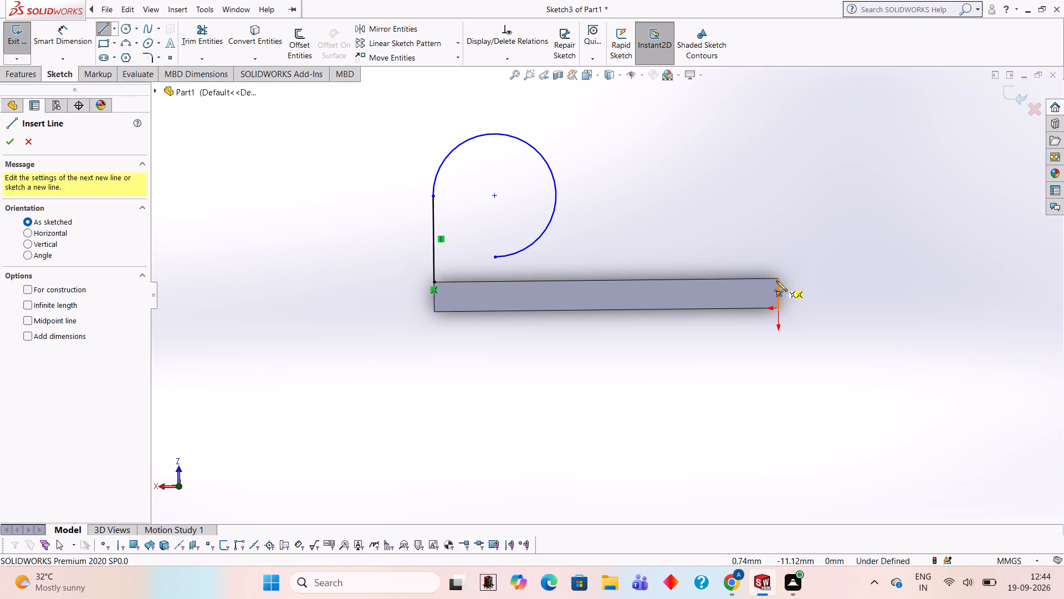
{"action": "left_click", "coordinate": [779, 278]}
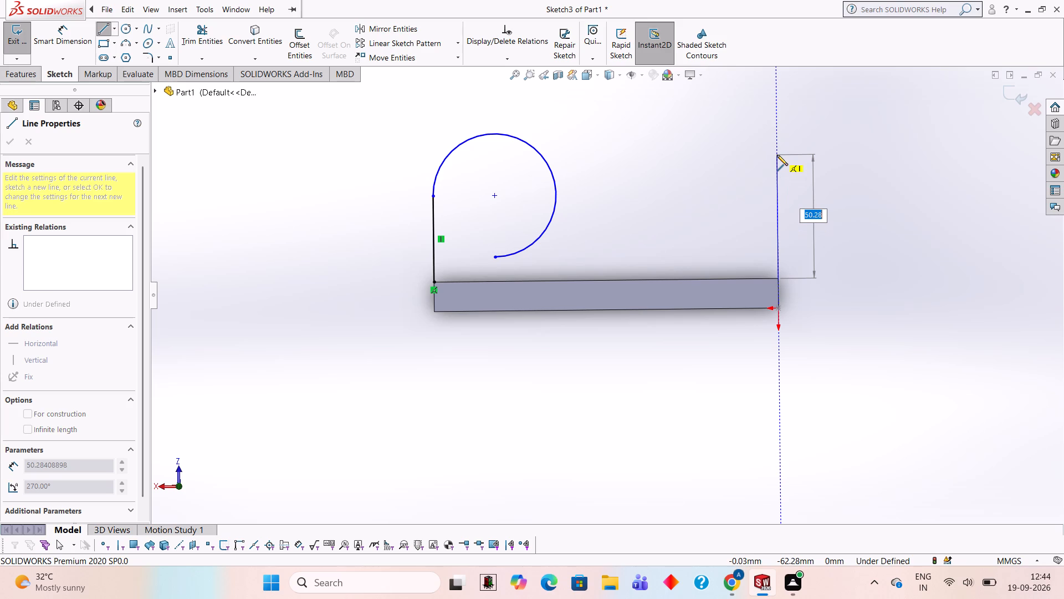
{"action": "type", "text": "35"}
{"action": "key", "text": "Return"}
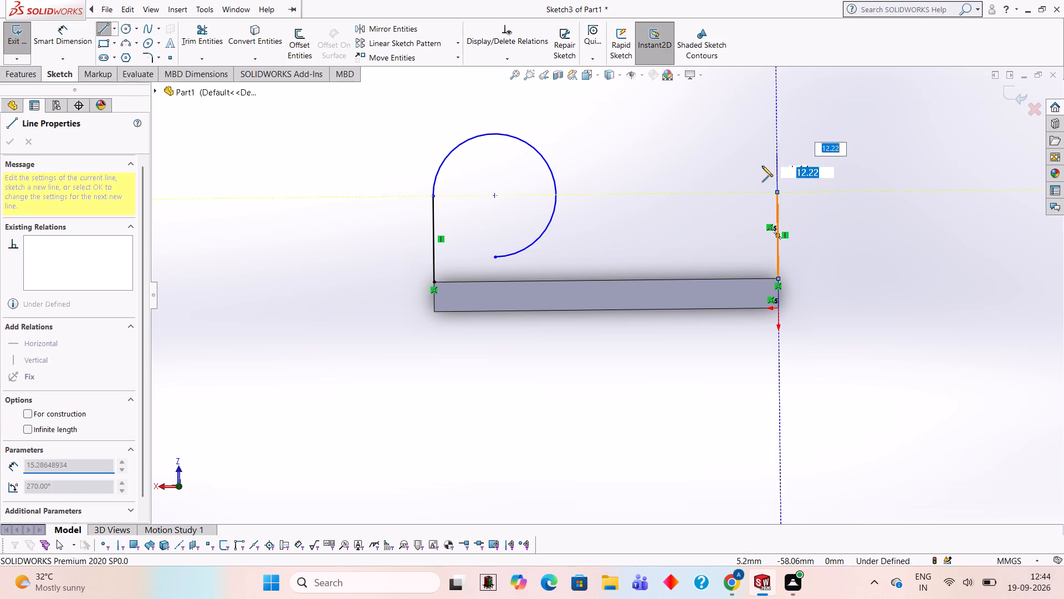
{"action": "key", "text": "Escape"}
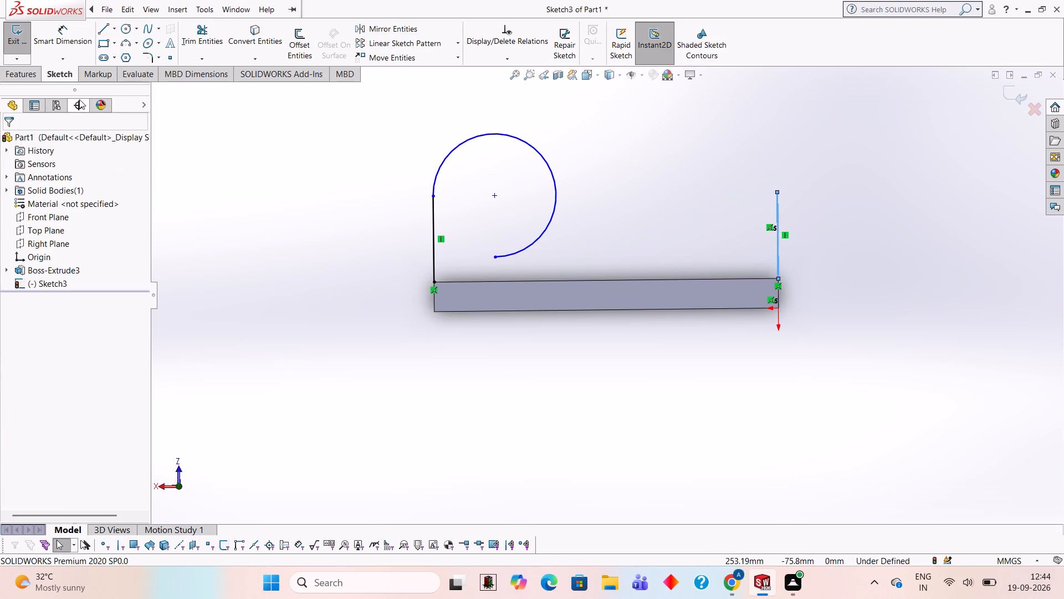
Sketch helper lines from the second 35 mm line's base: 25 mm inward along the face's long edge, with a 35 mm vertical from its end.
{"action": "left_click", "coordinate": [110, 32]}
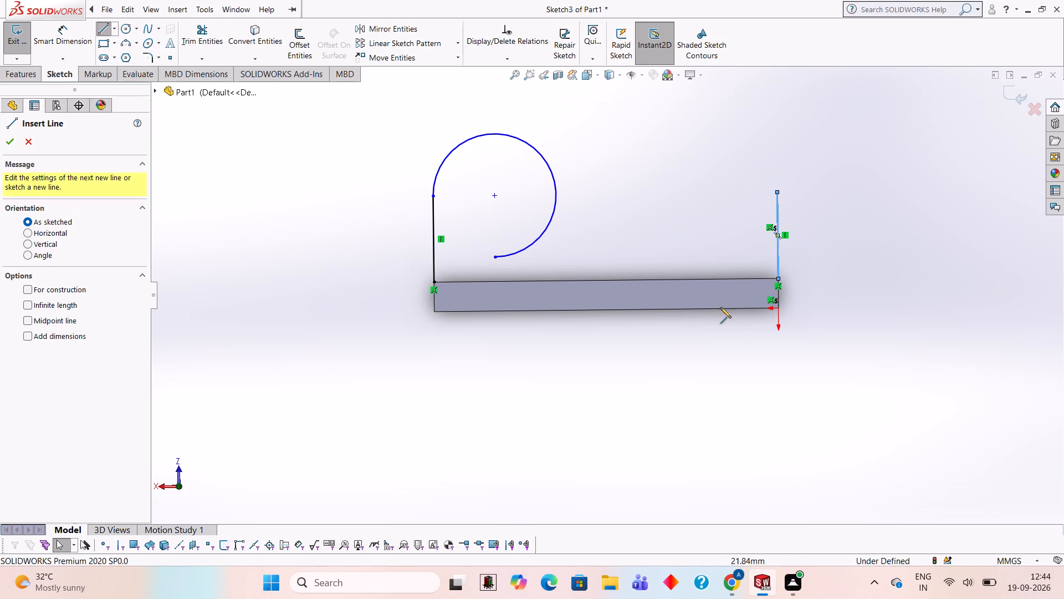
{"action": "left_click", "coordinate": [778, 278]}
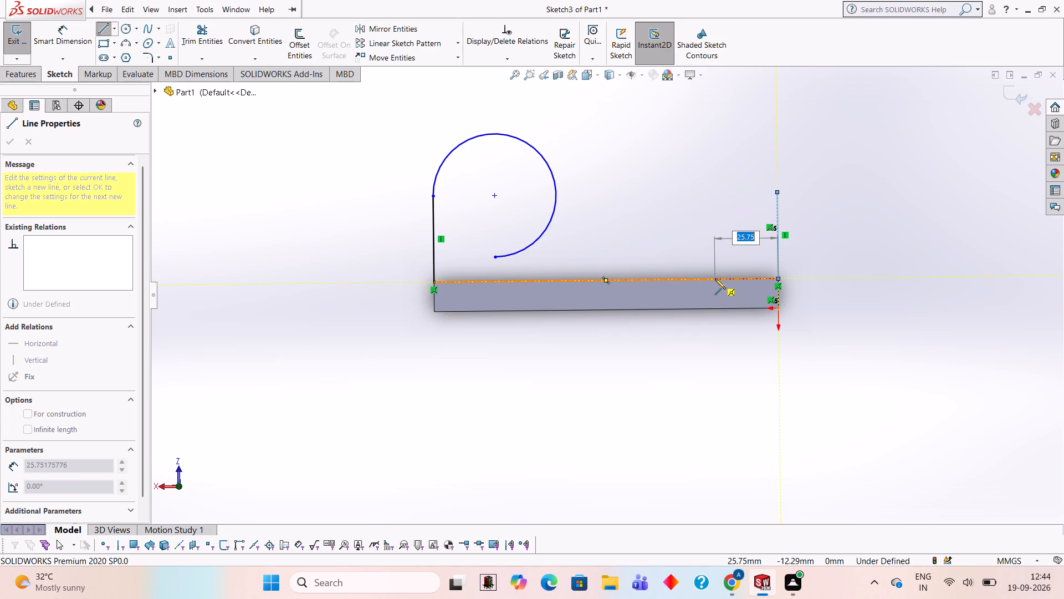
{"action": "type", "text": "25"}
{"action": "key", "text": "Return"}
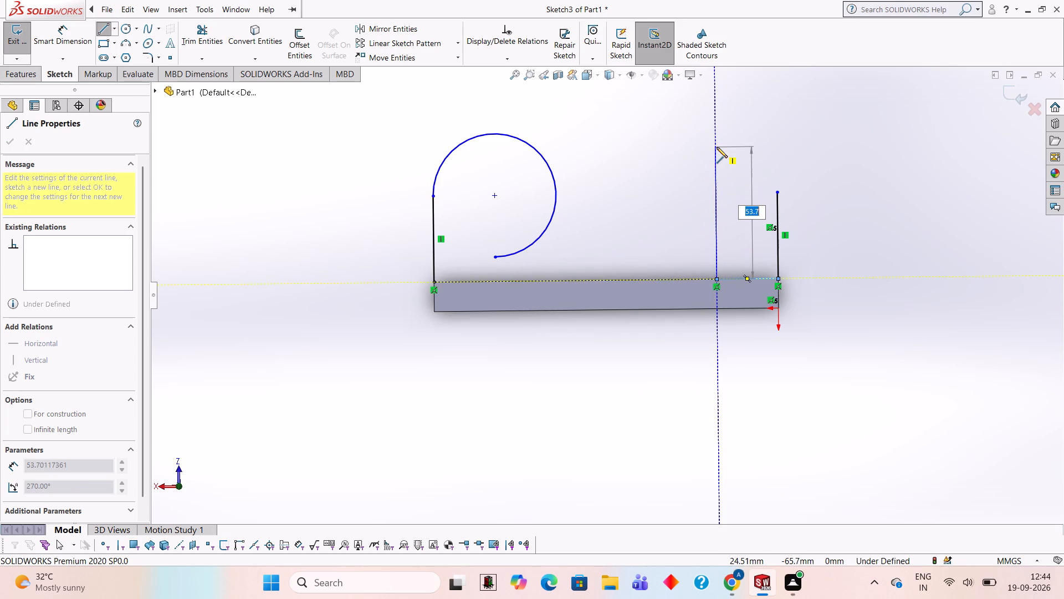
{"action": "type", "text": "35"}
{"action": "key", "text": "Return"}
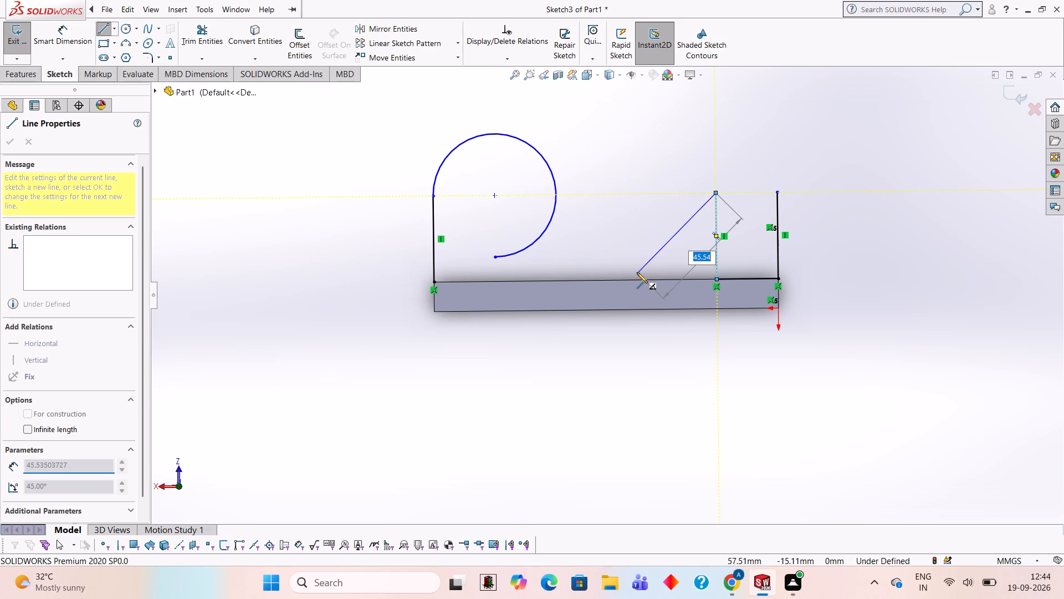
{"action": "key", "text": "Escape"}
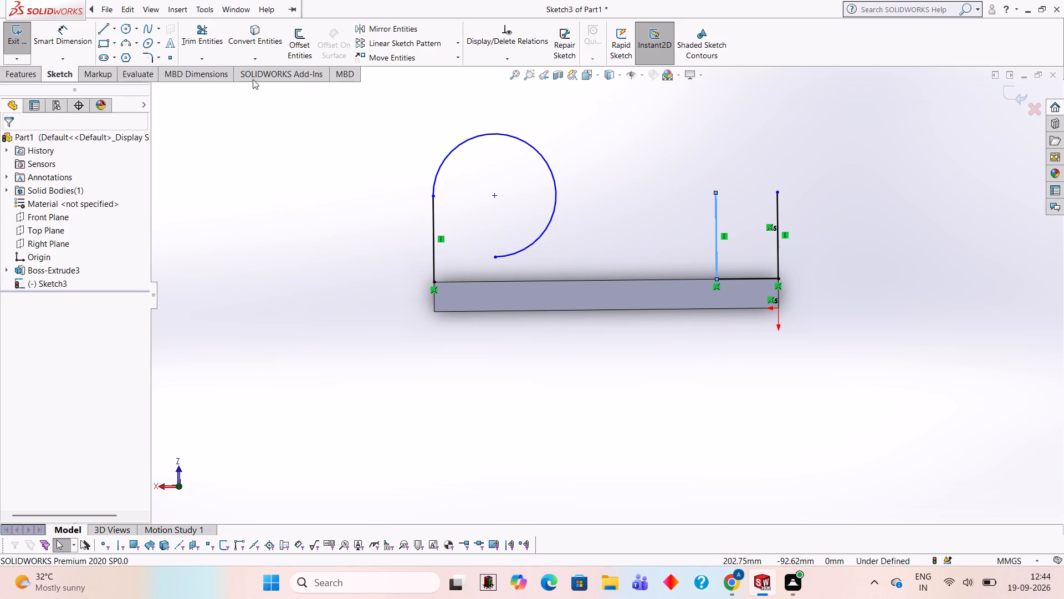
Sketch a circle of 25 mm radius centred on the free end of the new vertical helper line.
{"action": "left_click", "coordinate": [127, 27]}
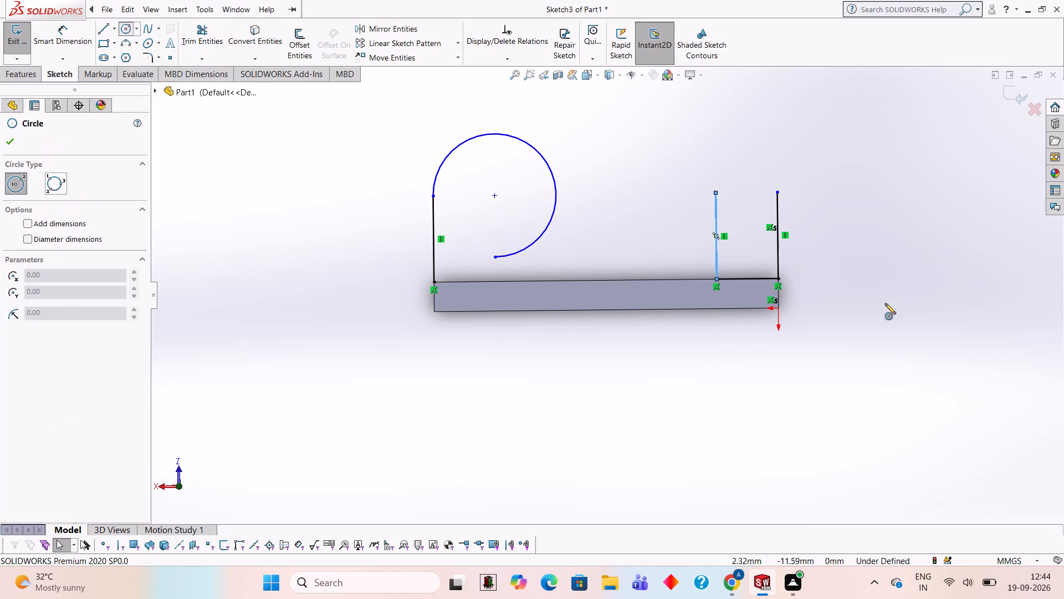
{"action": "left_click", "coordinate": [714, 192]}
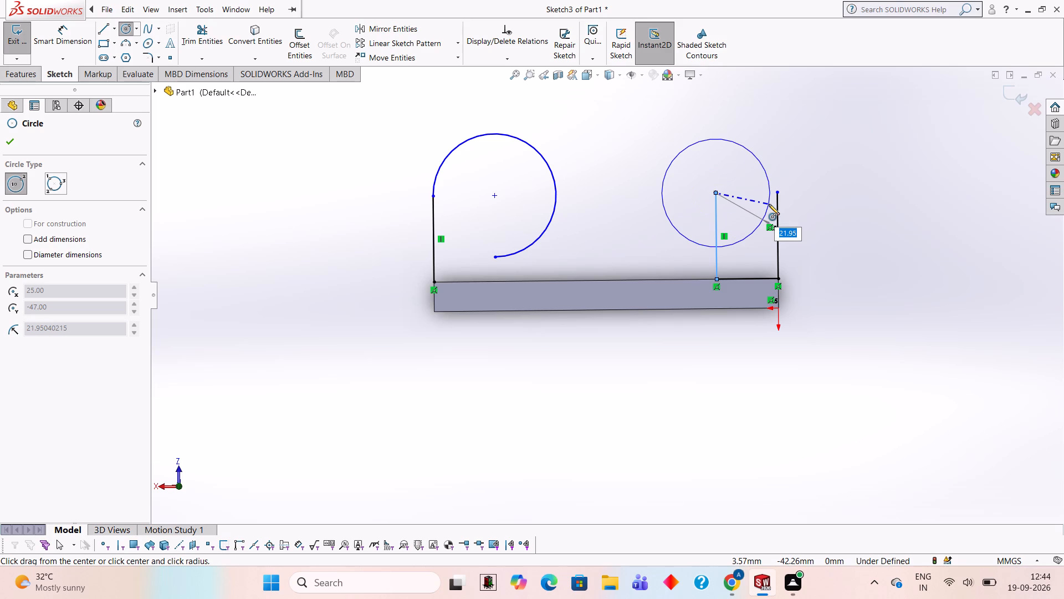
{"action": "type", "text": "25"}
{"action": "key", "text": "Return"}
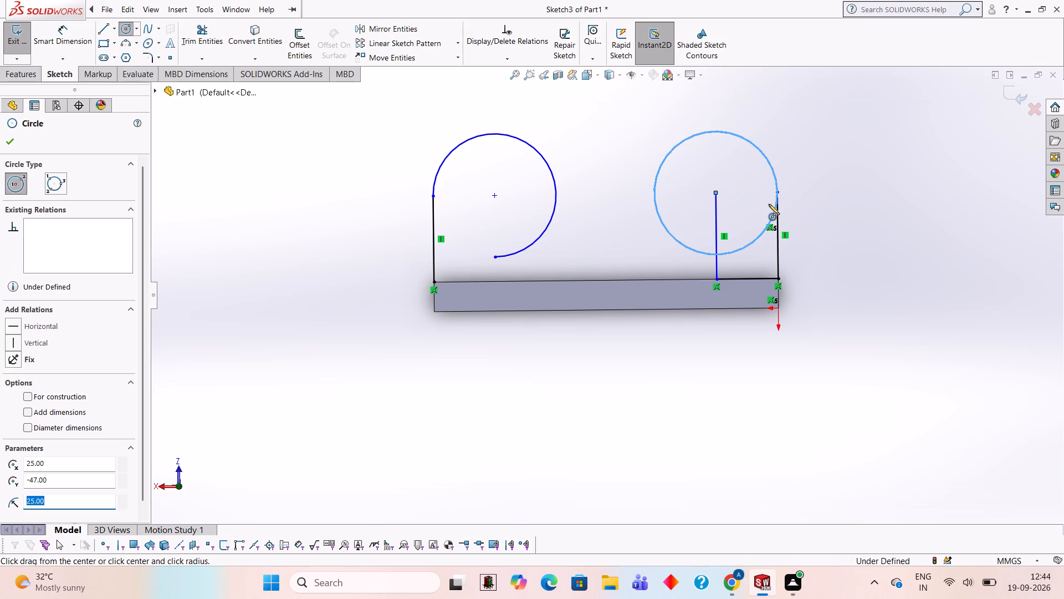
{"action": "key", "text": "Escape"}
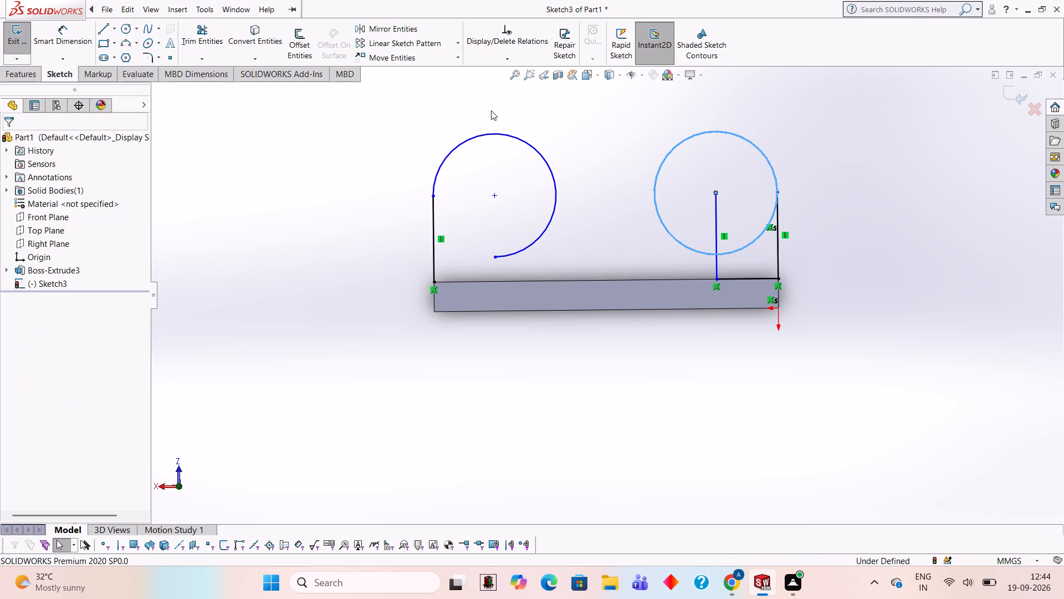
Sketch a 90 mm horizontal line joining the topmost points of the first arc and the new circle.
{"action": "left_click", "coordinate": [106, 23]}
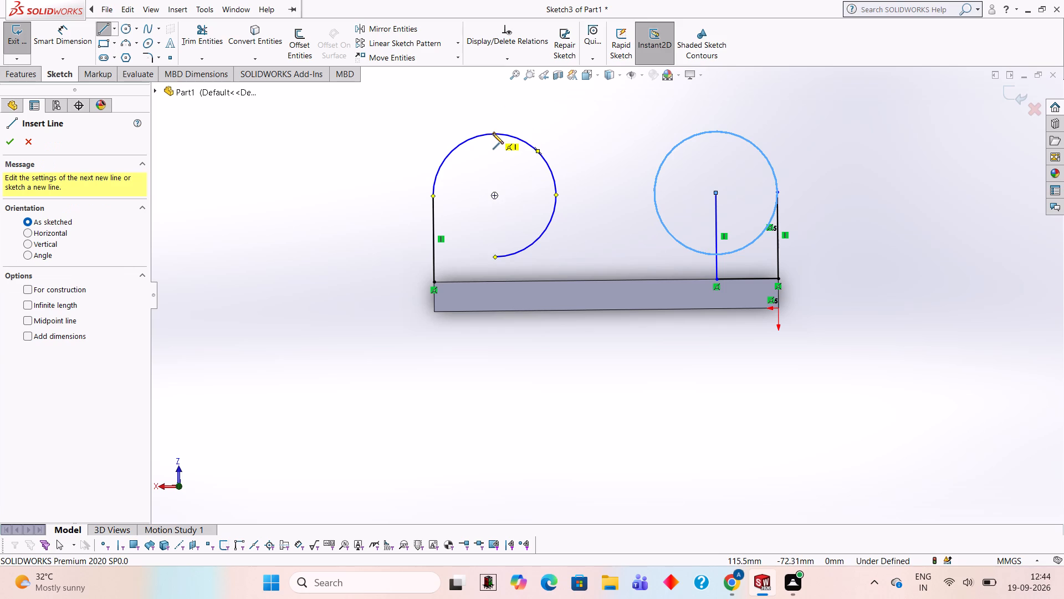
{"action": "left_click", "coordinate": [493, 133]}
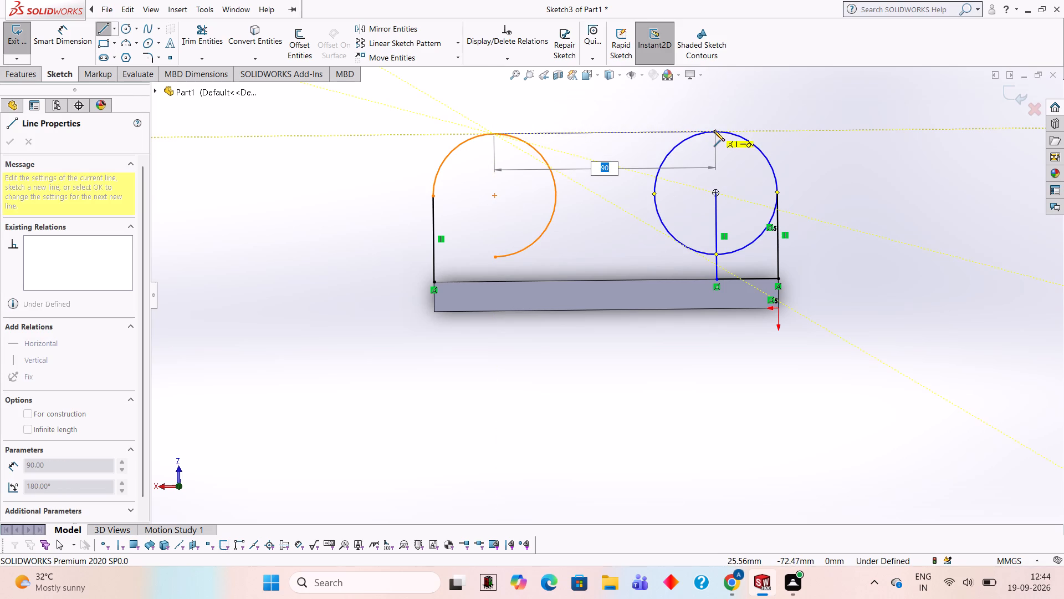
{"action": "left_click", "coordinate": [714, 130]}
{"action": "key", "text": "Escape"}
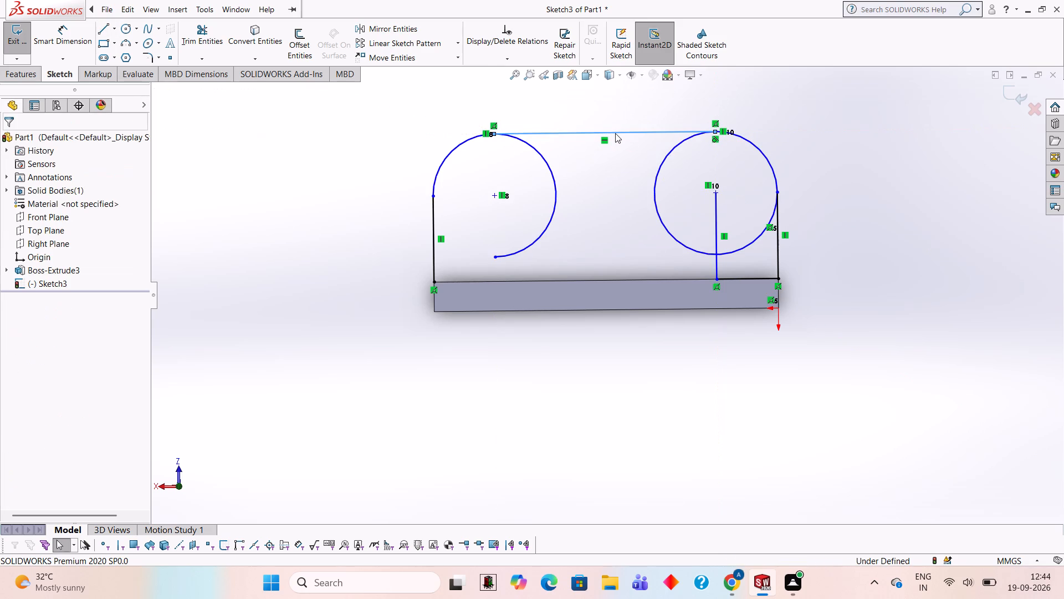
Trim away both helper lines and the inner portions of the arc and circle, keeping only the profile's outer quarter arcs.
{"action": "left_click", "coordinate": [204, 40]}
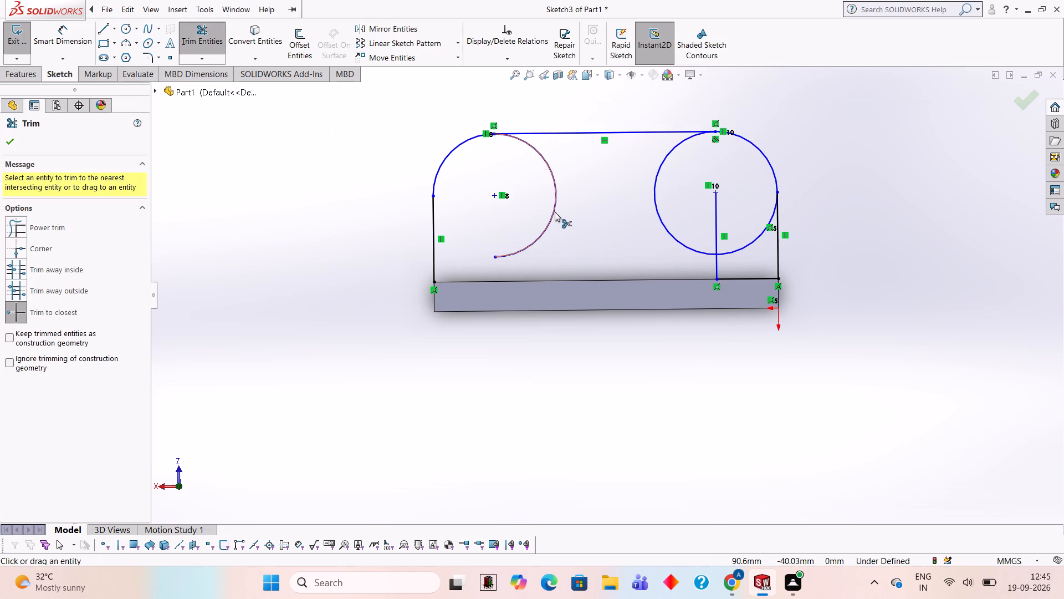
{"action": "left_click", "coordinate": [555, 212]}
{"action": "left_click", "coordinate": [659, 211]}
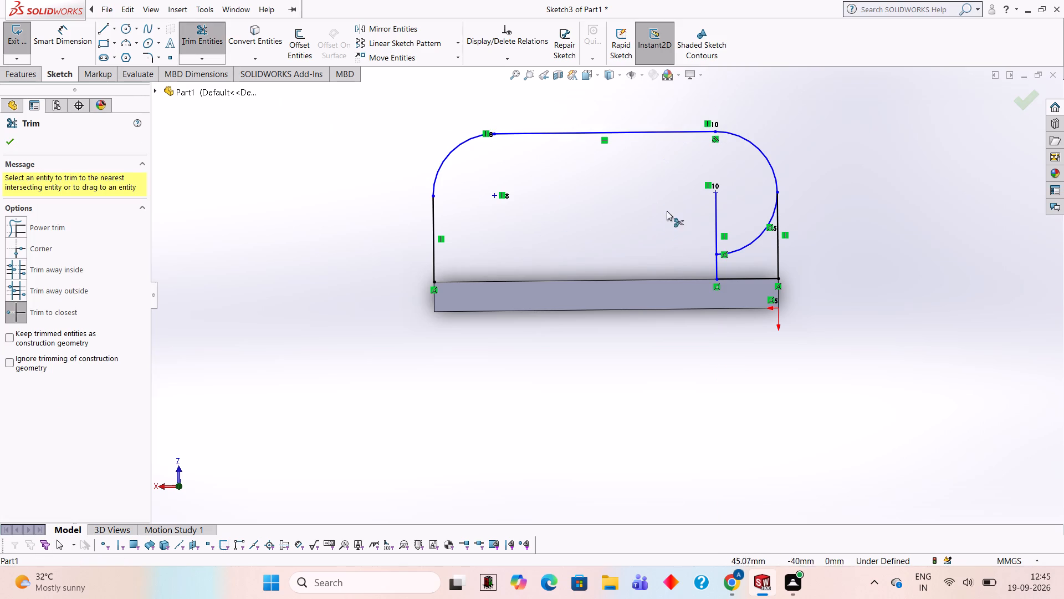
{"action": "left_click", "coordinate": [715, 217]}
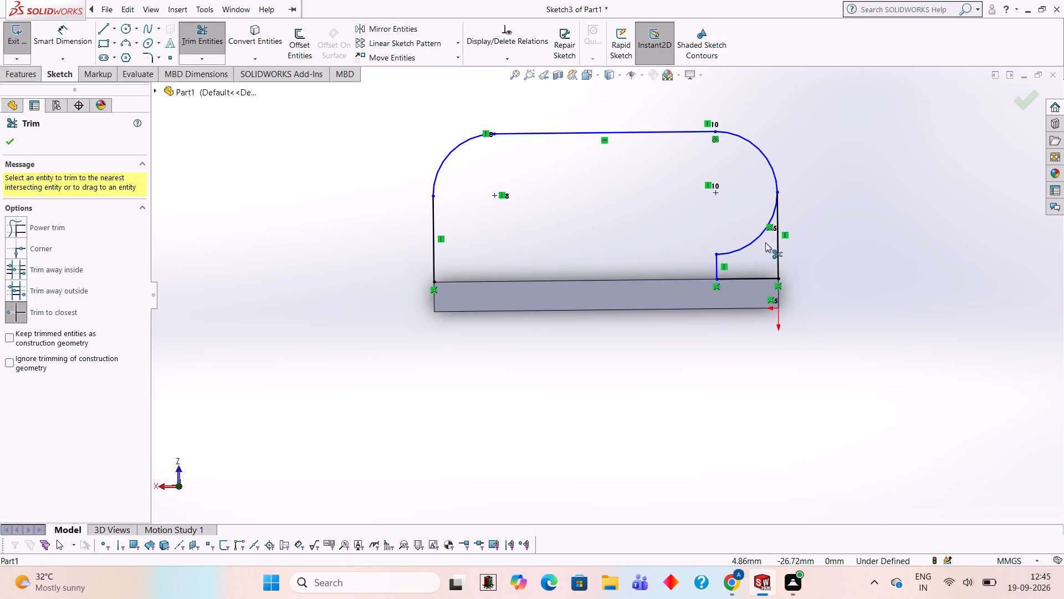
{"action": "left_click", "coordinate": [756, 238]}
{"action": "left_click", "coordinate": [717, 262]}
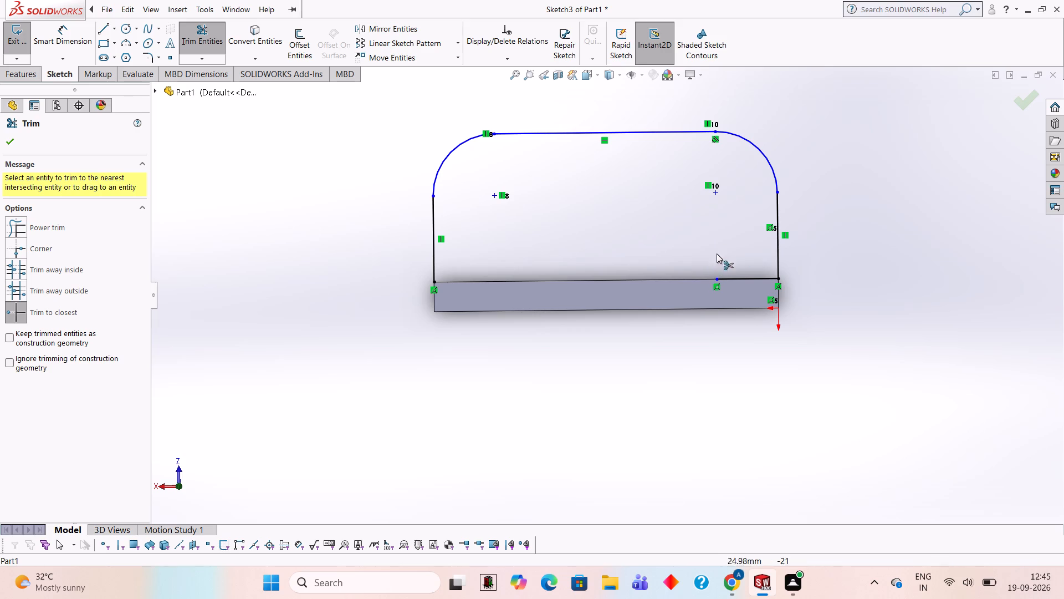
{"action": "left_click", "coordinate": [746, 279]}
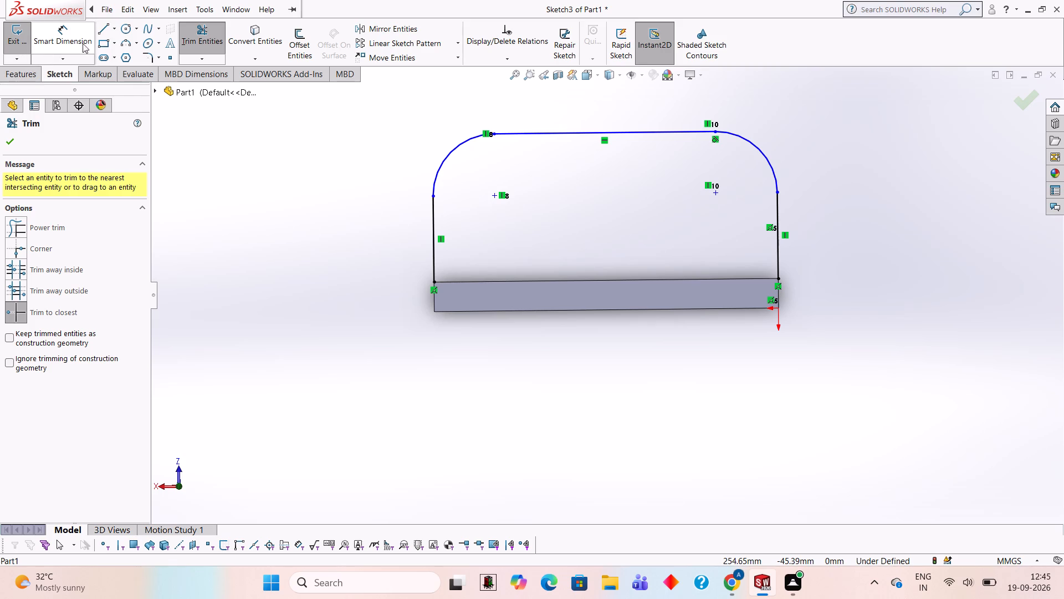
Close the profile with a 140 mm horizontal line along the face's long edge between the bases of the two 35 mm lines.
{"action": "left_click", "coordinate": [104, 33]}
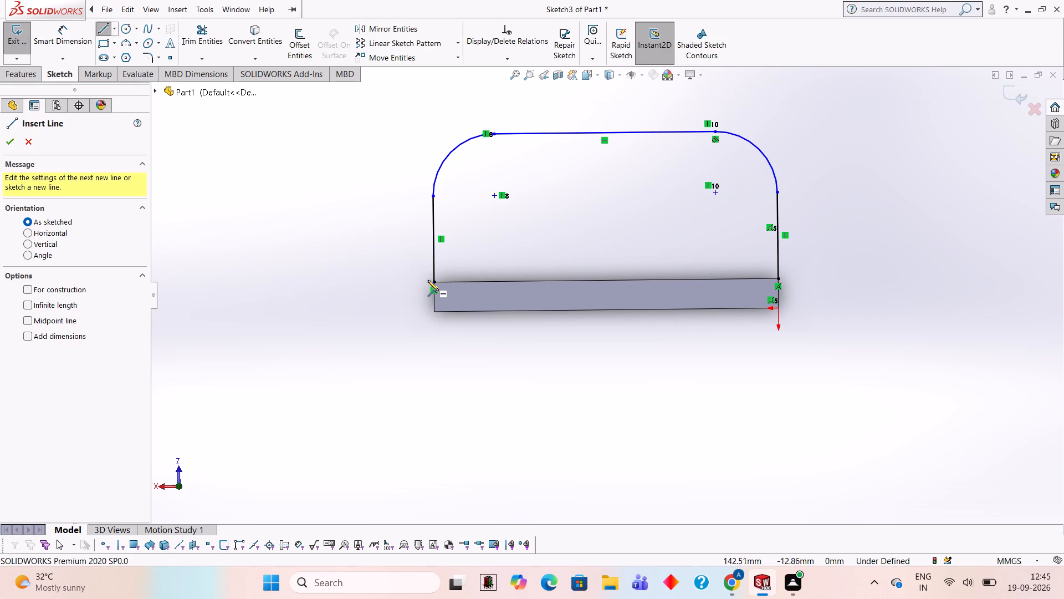
{"action": "left_click", "coordinate": [435, 281]}
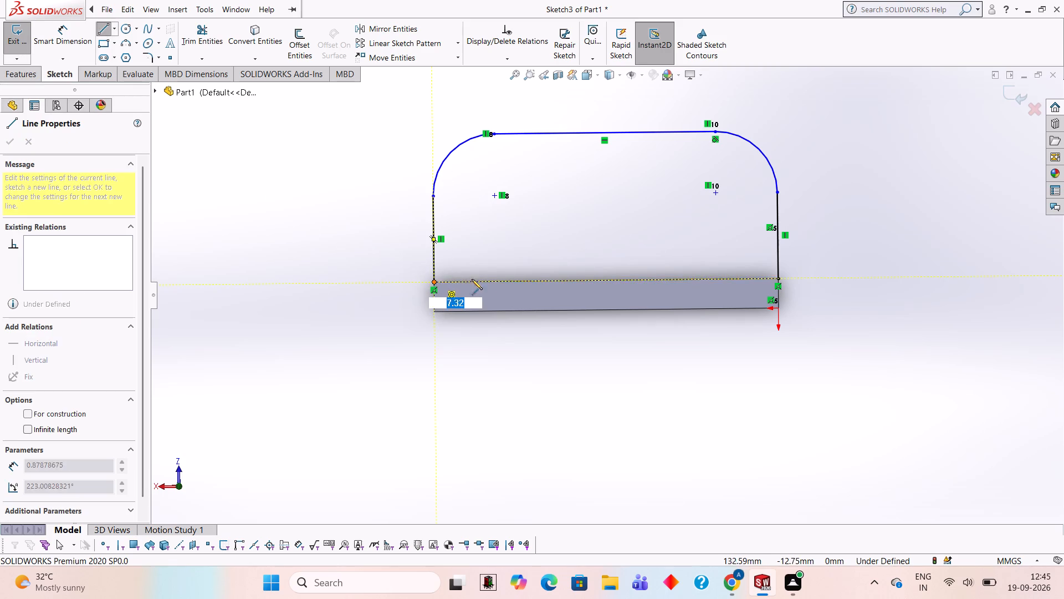
{"action": "left_click", "coordinate": [777, 277]}
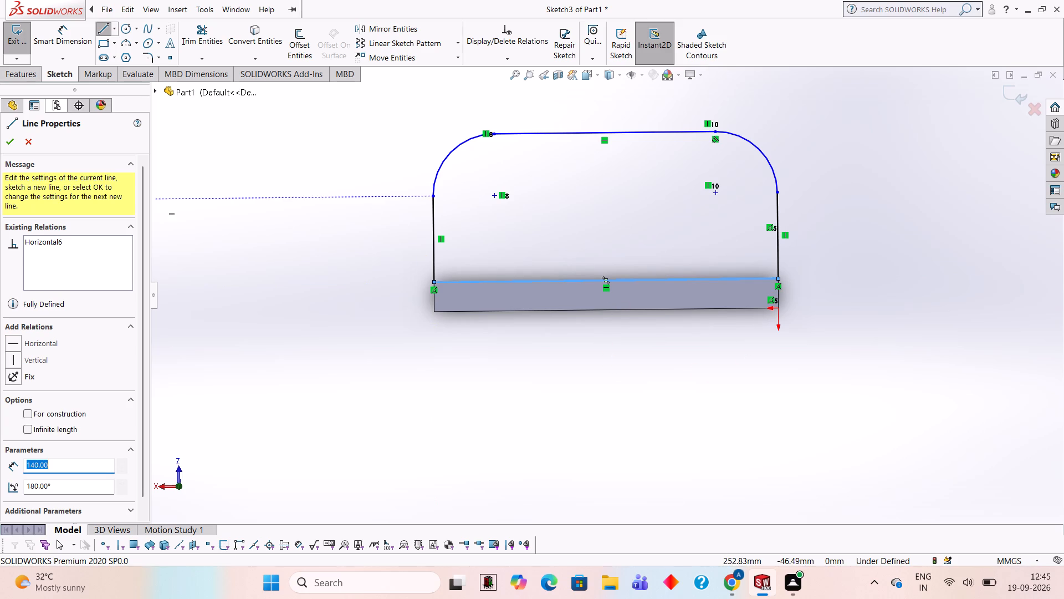
Extrude the closed profile as a 12 mm blind boss in the reversed direction, down along the plate, merged with the existing body.
{"action": "left_click", "coordinate": [22, 75]}
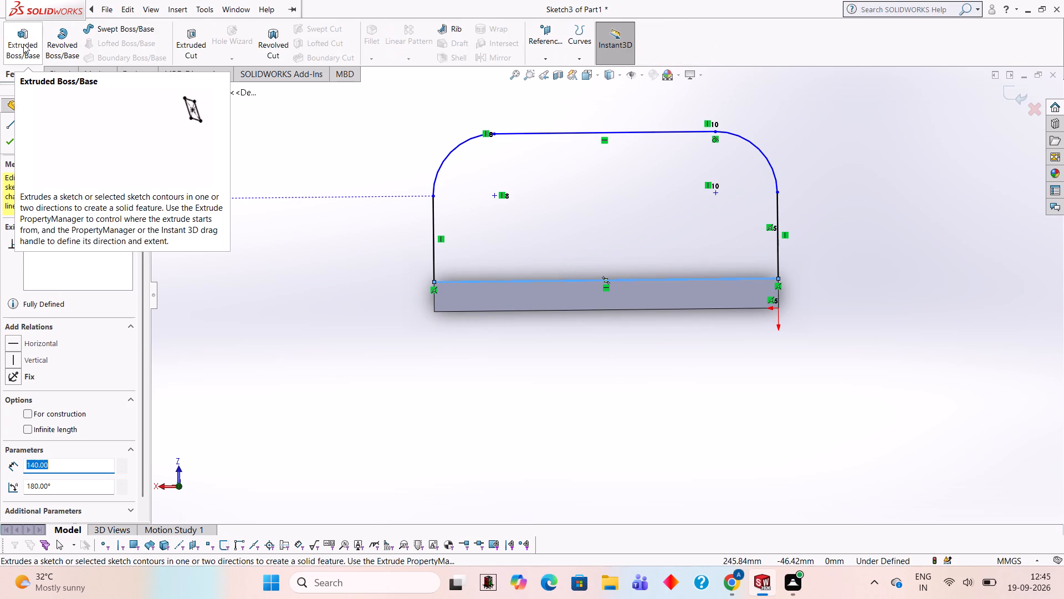
{"action": "left_click", "coordinate": [23, 44]}
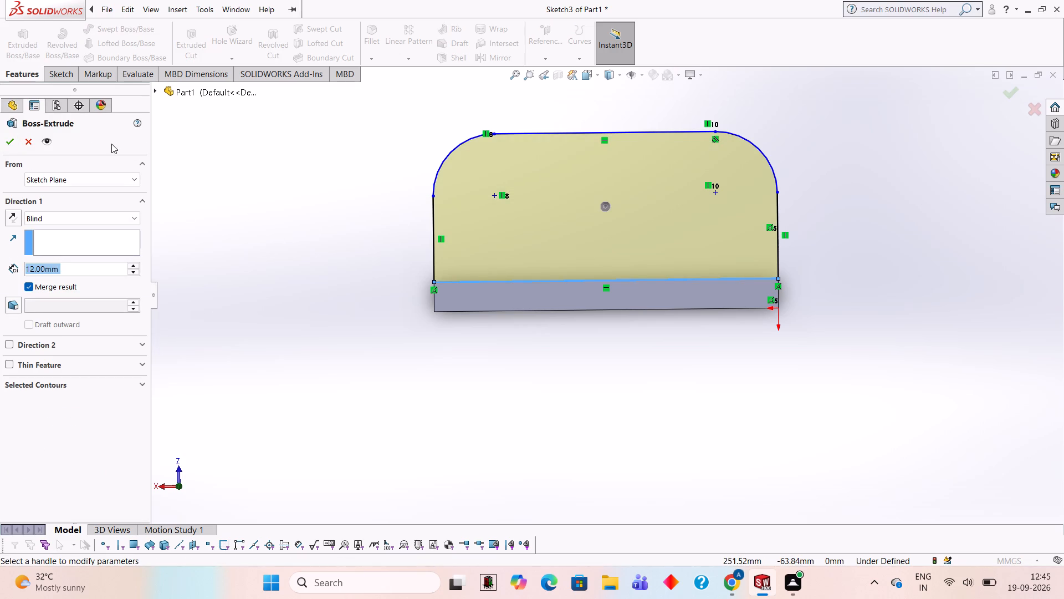
{"action": "middle_click_drag", "start_coordinate": [371, 270], "coordinate": [376, 399]}
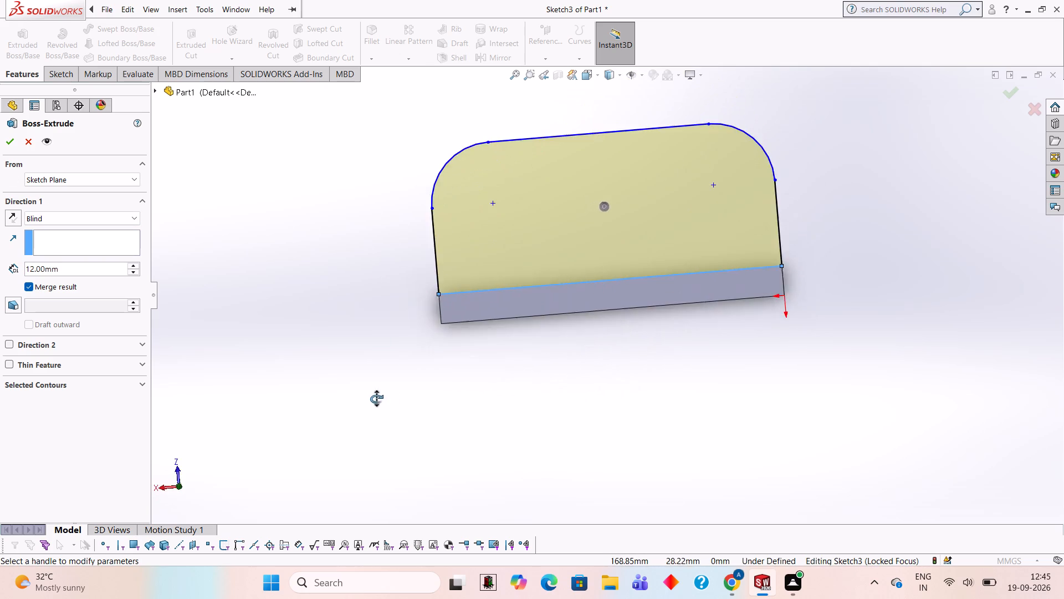
{"action": "middle_click_drag", "start_coordinate": [376, 399], "coordinate": [463, 242]}
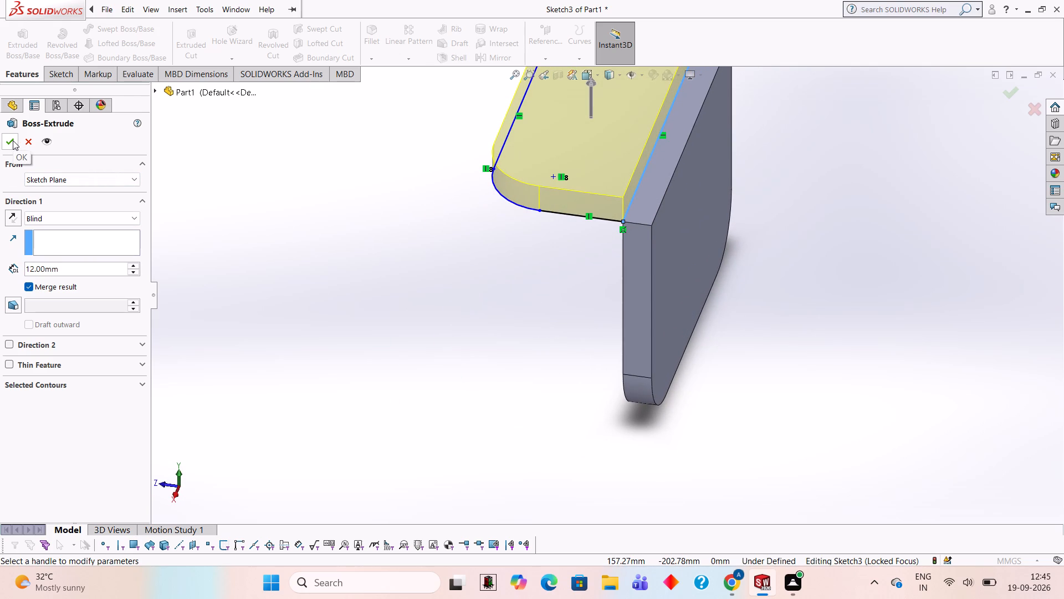
{"action": "left_click", "coordinate": [11, 214]}
{"action": "left_click", "coordinate": [8, 142]}
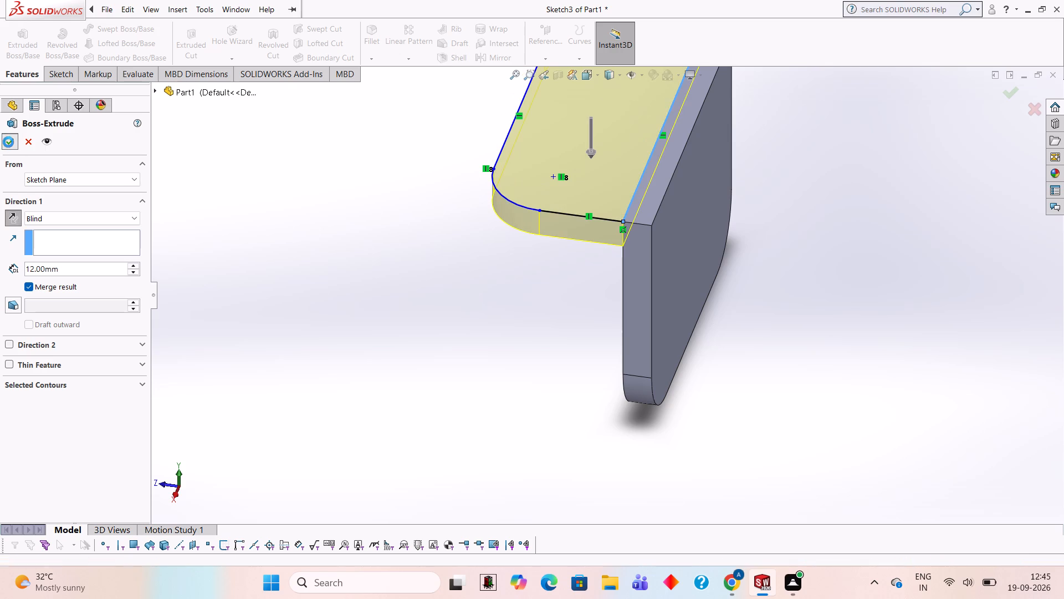
Start a new sketch on the underside face of the extruded flange, viewed normal to the sketch plane.
{"action": "middle_click_drag", "start_coordinate": [374, 176], "coordinate": [508, 103]}
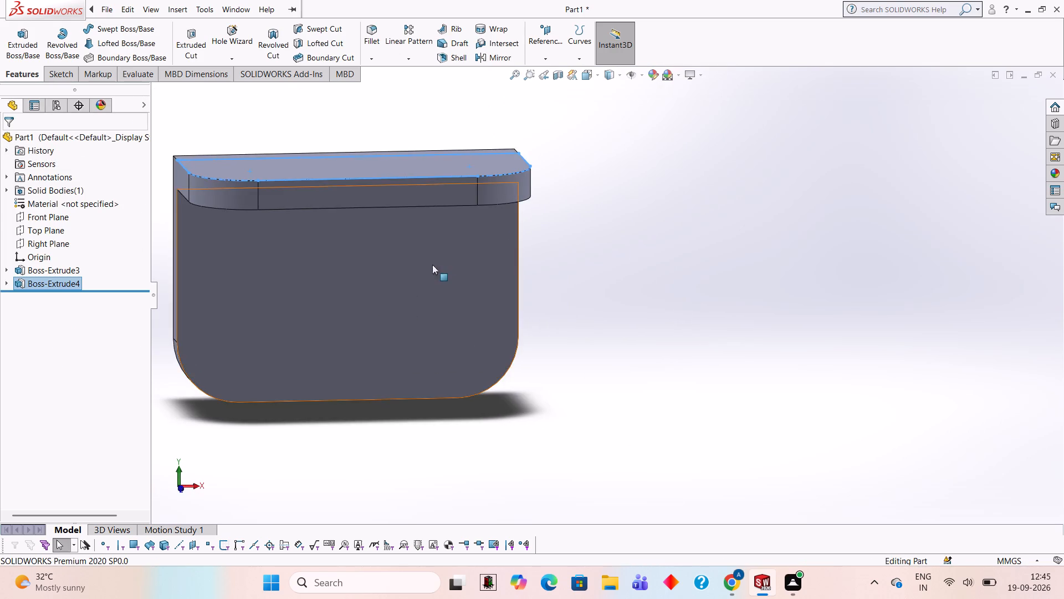
{"action": "middle_click_drag", "start_coordinate": [432, 265], "coordinate": [421, 166]}
{"action": "middle_click_drag", "start_coordinate": [357, 272], "coordinate": [417, 202]}
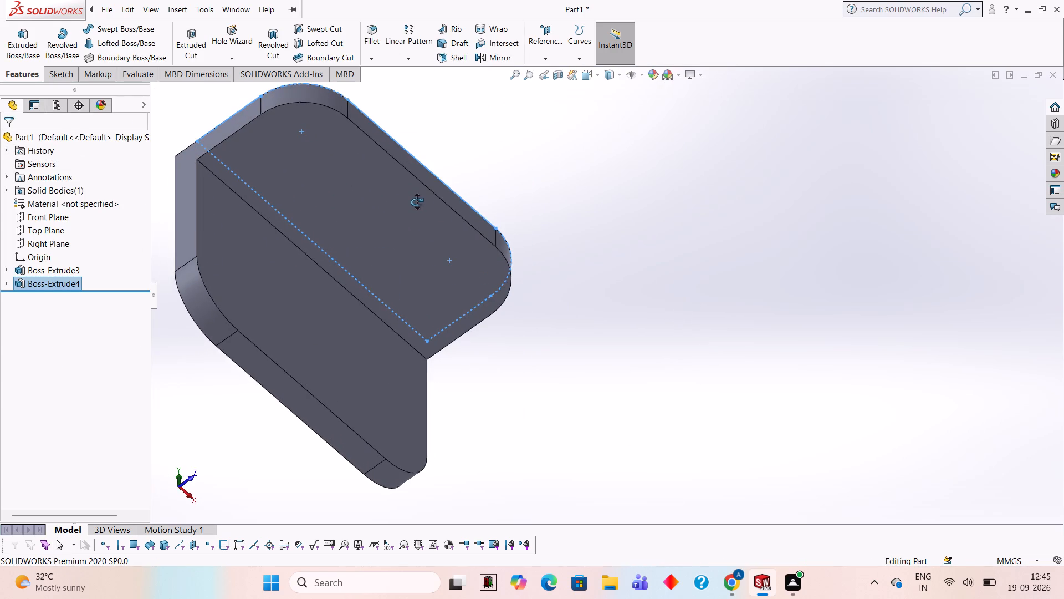
{"action": "middle_click_drag", "start_coordinate": [417, 202], "coordinate": [417, 202]}
{"action": "middle_click", "coordinate": [417, 202]}
{"action": "middle_click", "coordinate": [417, 202]}
{"action": "middle_click_drag", "start_coordinate": [388, 200], "coordinate": [346, 181]}
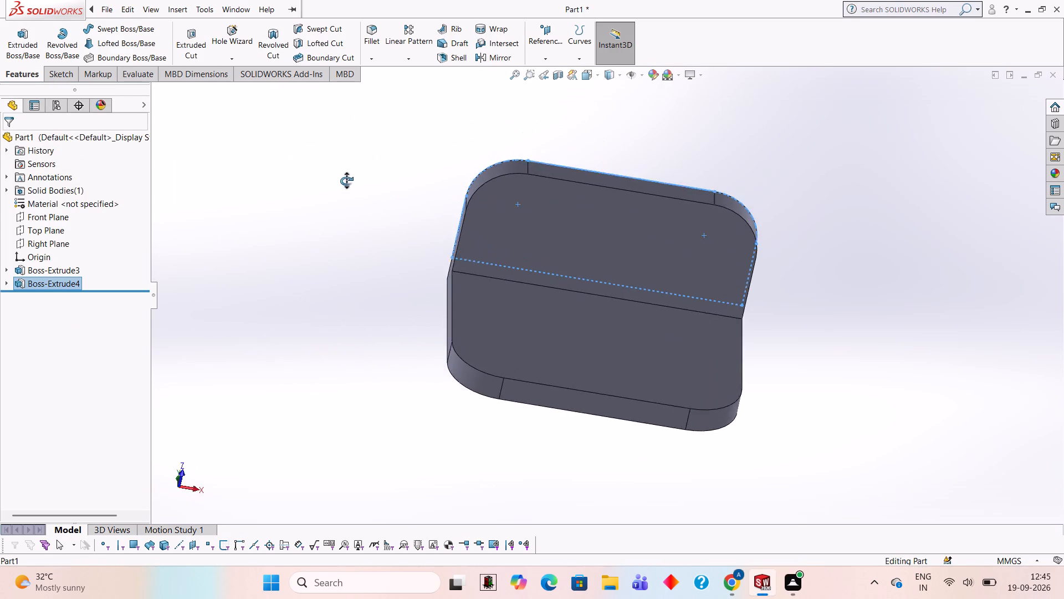
{"action": "middle_click_drag", "start_coordinate": [346, 181], "coordinate": [342, 160]}
{"action": "middle_click_drag", "start_coordinate": [312, 183], "coordinate": [293, 161]}
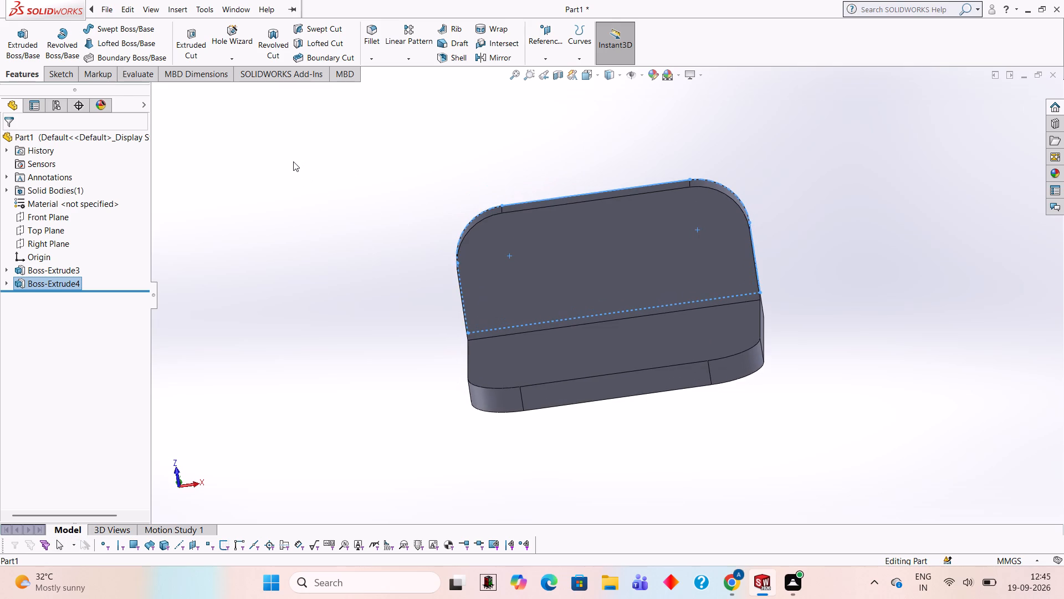
{"action": "middle_click_drag", "start_coordinate": [364, 209], "coordinate": [354, 180]}
{"action": "middle_click_drag", "start_coordinate": [354, 180], "coordinate": [376, 199]}
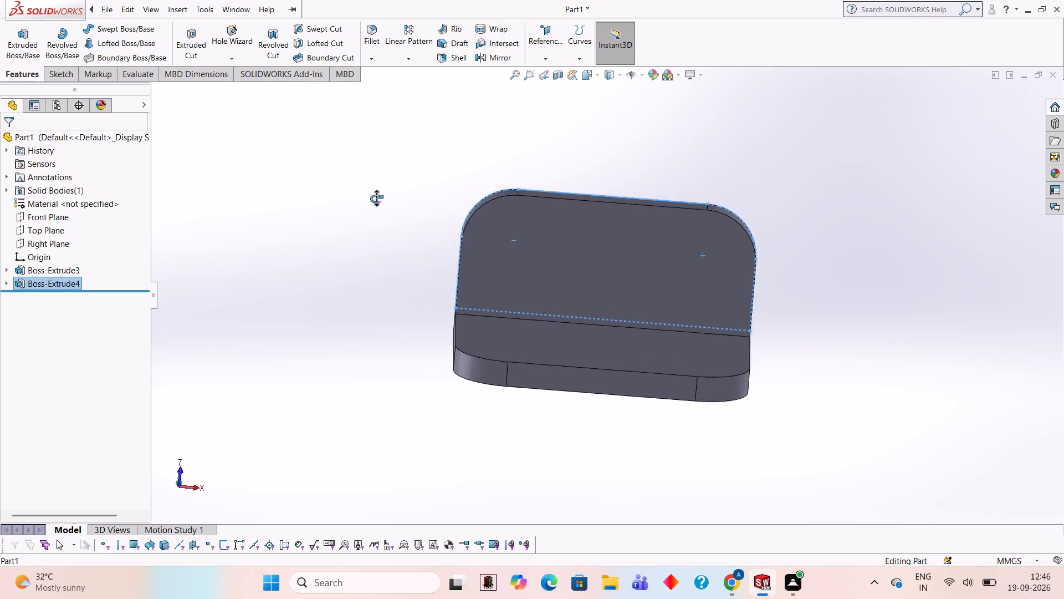
{"action": "middle_click_drag", "start_coordinate": [376, 199], "coordinate": [368, 170]}
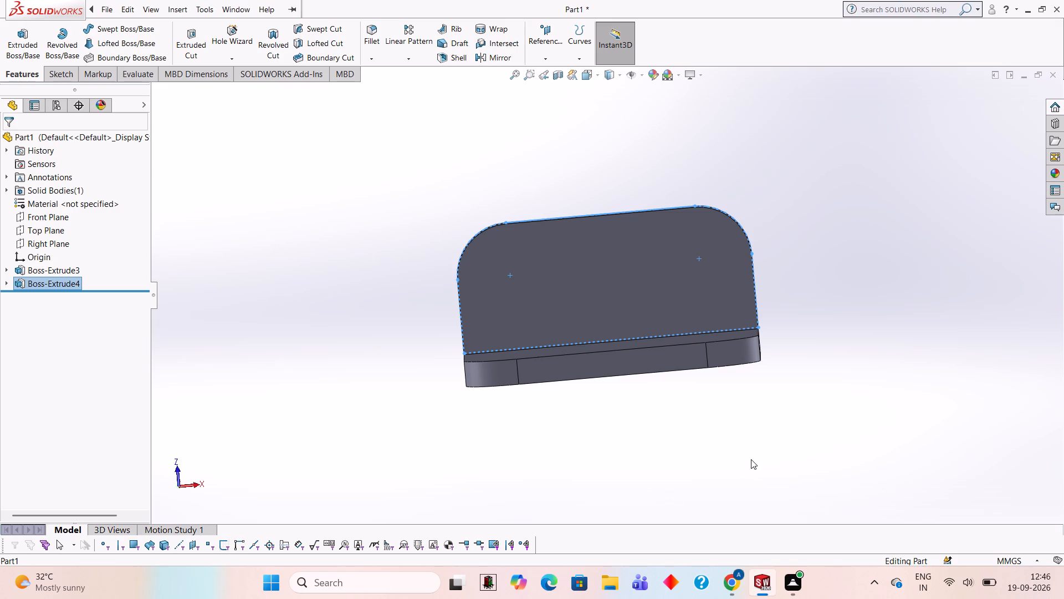
{"action": "left_click", "coordinate": [624, 262]}
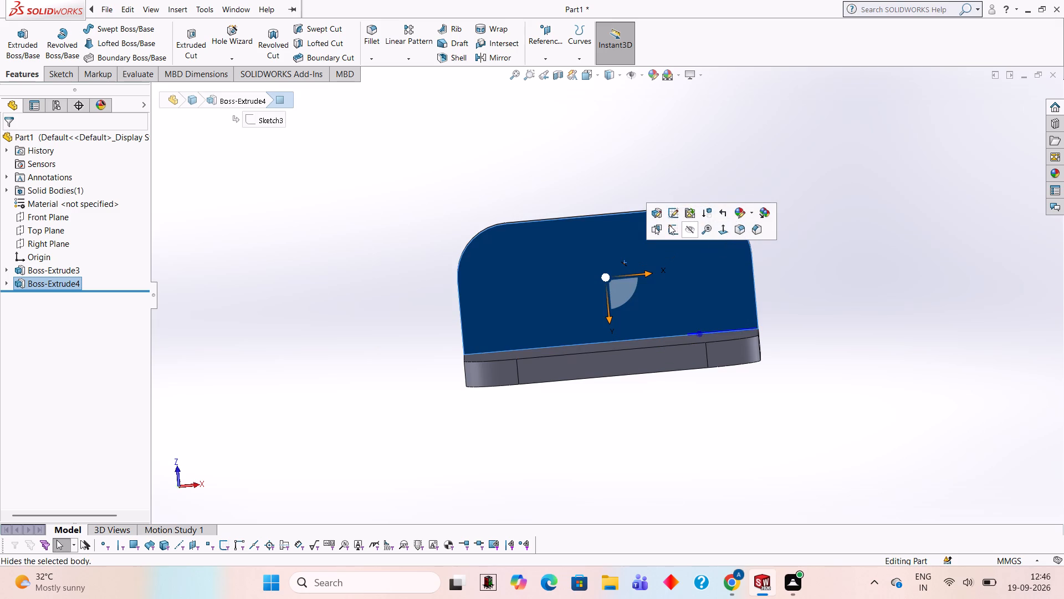
{"action": "left_click", "coordinate": [671, 227]}
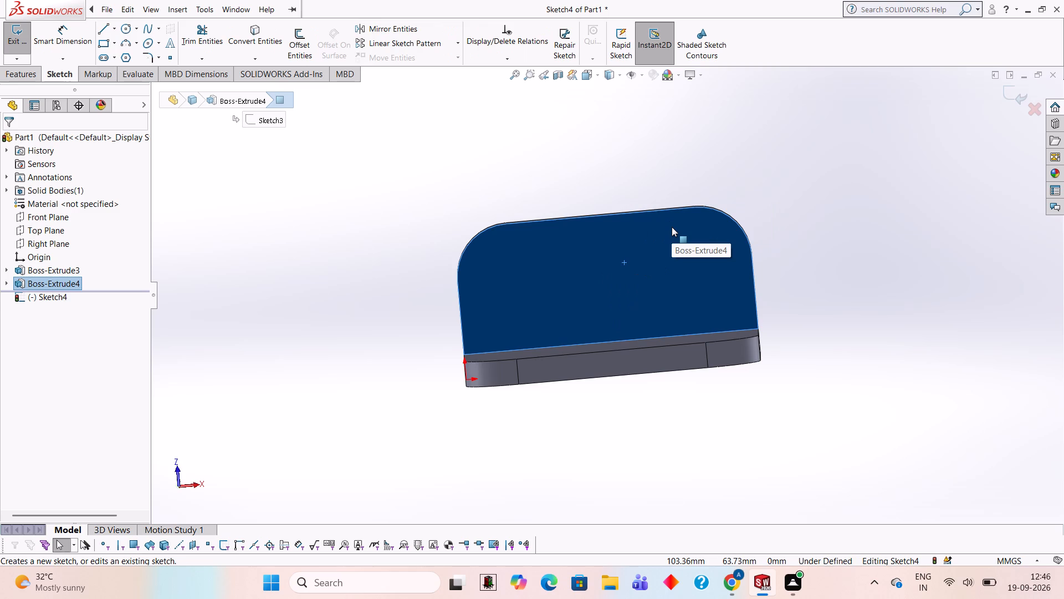
{"action": "key", "text": "ctrl+8"}
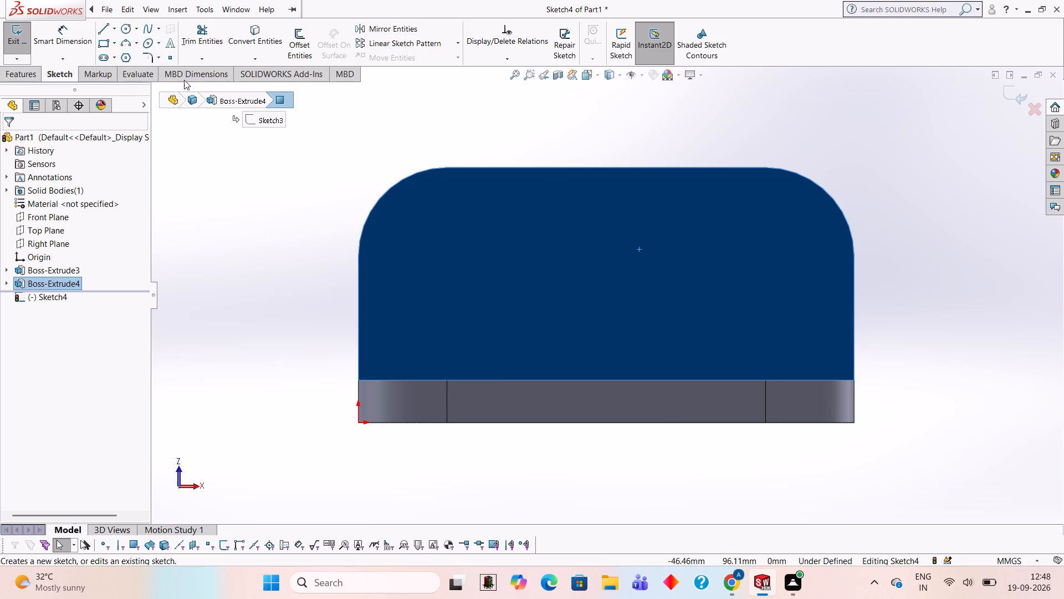
Sketch a circle of 25 mm radius centred on the midpoint of the flange's outer straight edge.
{"action": "left_click", "coordinate": [126, 26]}
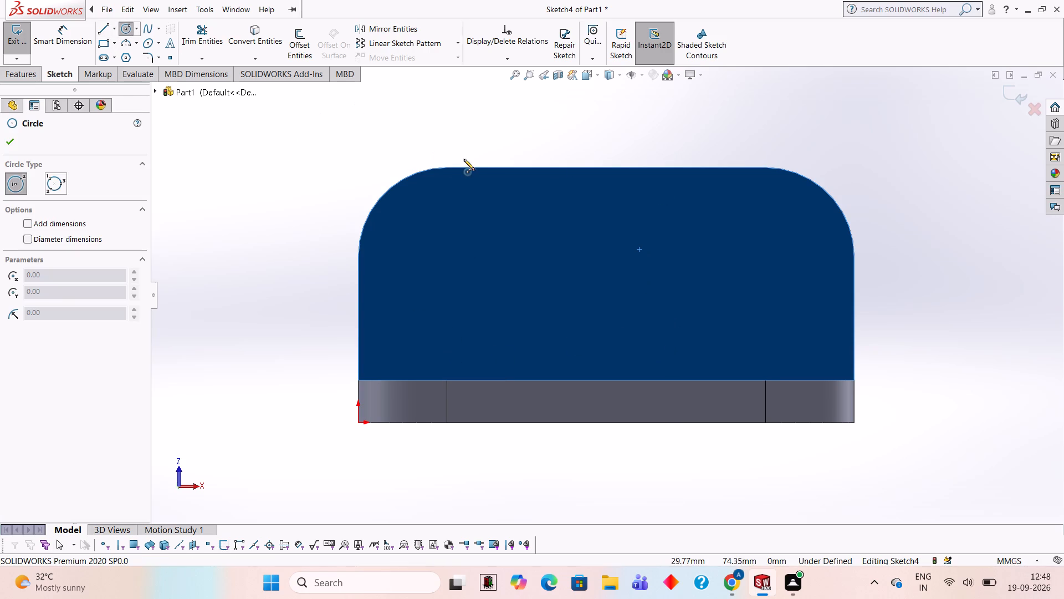
{"action": "left_click", "coordinate": [605, 166]}
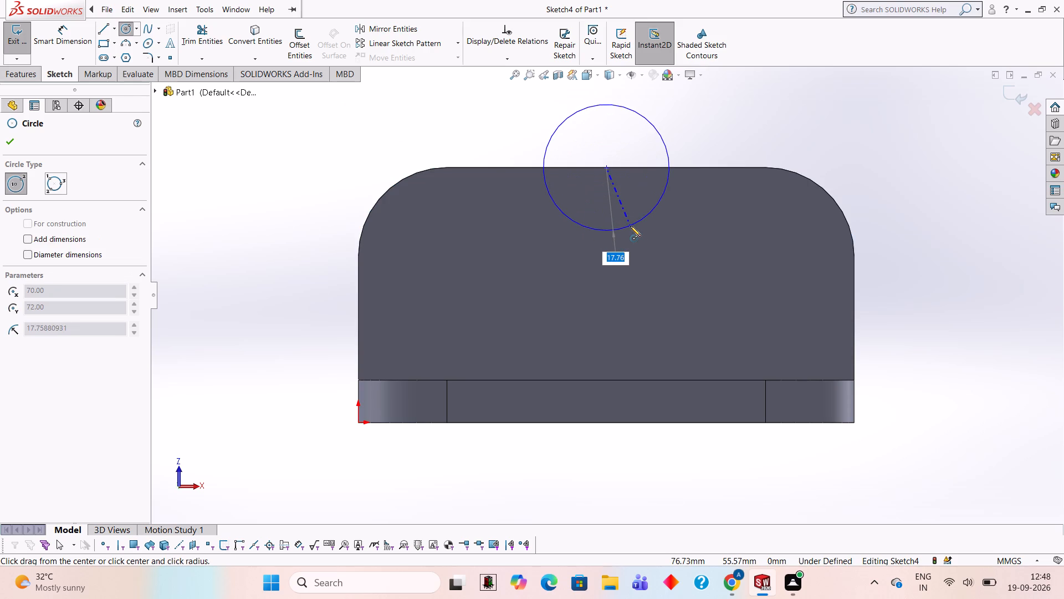
{"action": "type", "text": "25"}
{"action": "key", "text": "Return"}
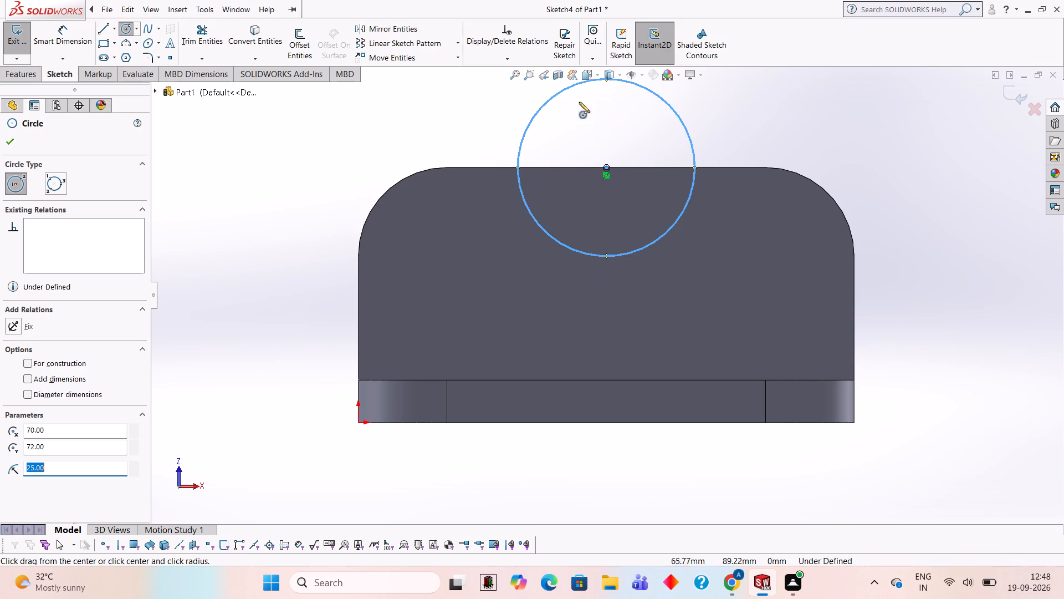
Draw a 50 mm horizontal line along the flange's outer edge, spanning the circle's diameter.
{"action": "left_click", "coordinate": [202, 29]}
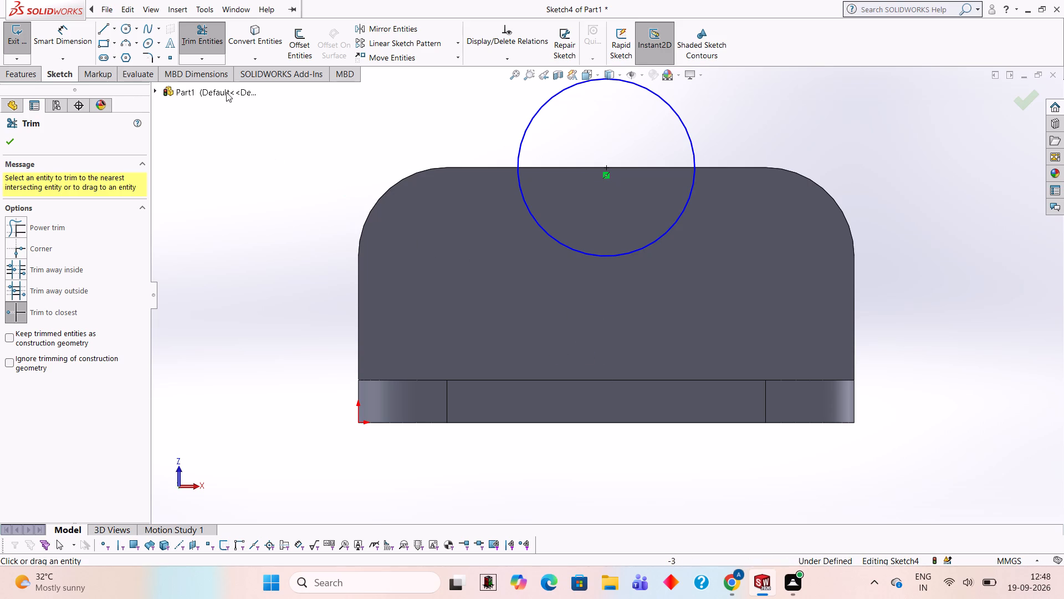
{"action": "left_click", "coordinate": [105, 32]}
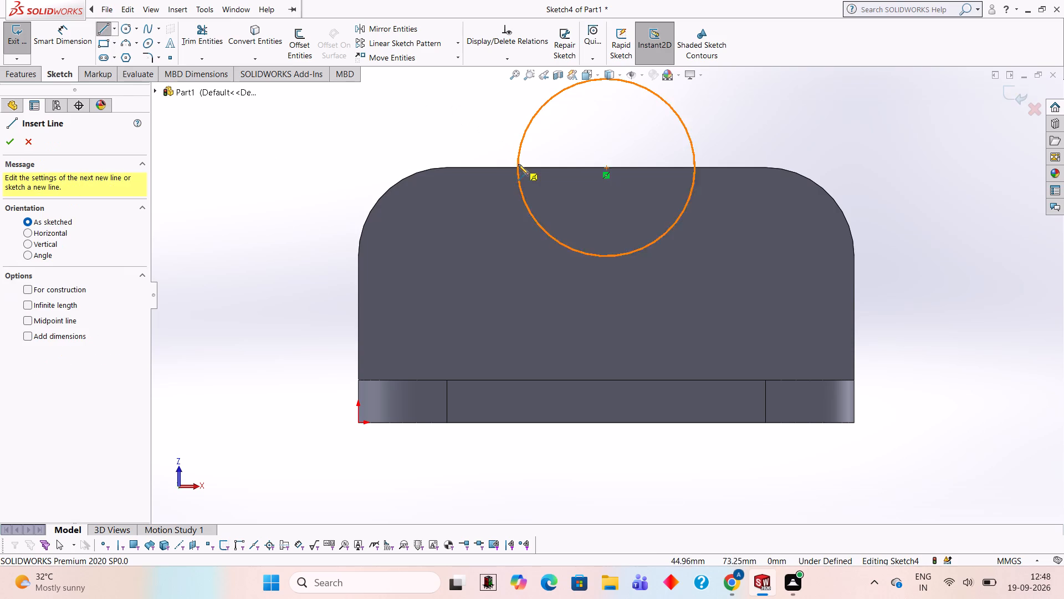
{"action": "left_click", "coordinate": [518, 166]}
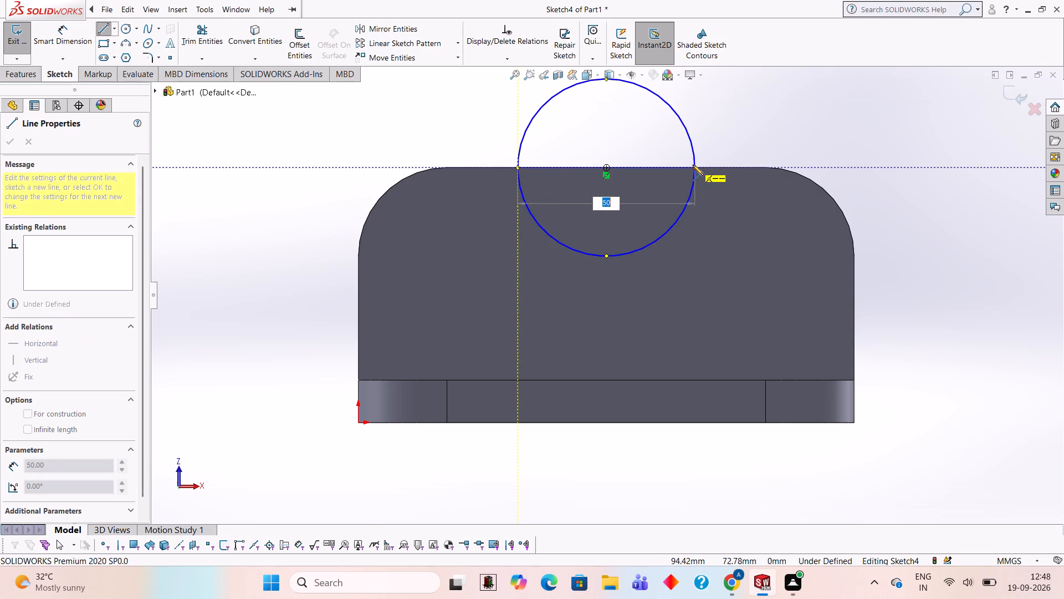
{"action": "left_click", "coordinate": [695, 169]}
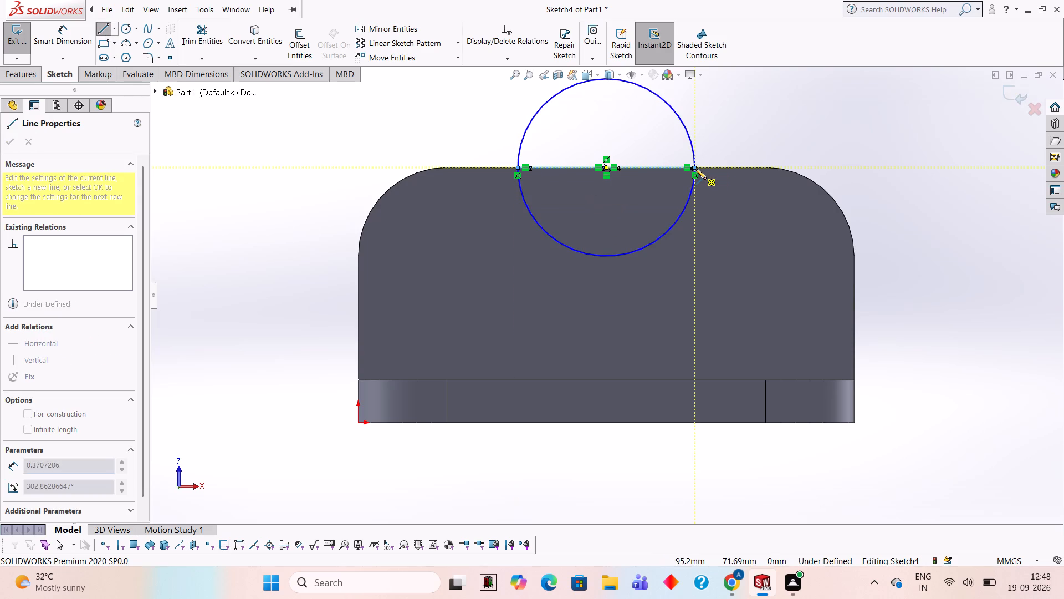
{"action": "key", "text": "Escape"}
Trim away the diameter line and the circle's half outside the flange, keeping only the semicircle on the face.
{"action": "left_click", "coordinate": [212, 41]}
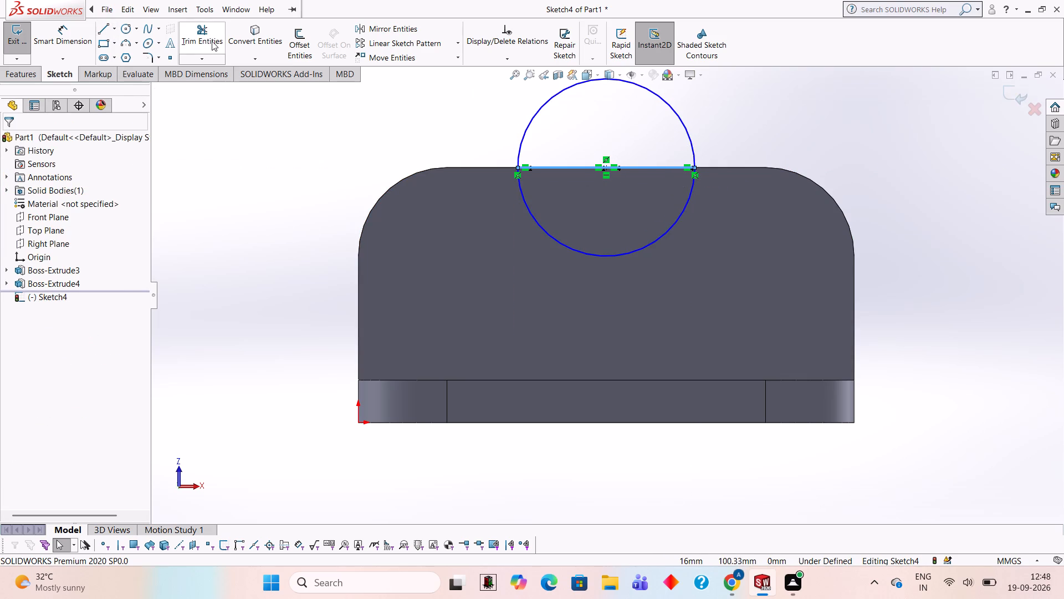
{"action": "left_click", "coordinate": [570, 89]}
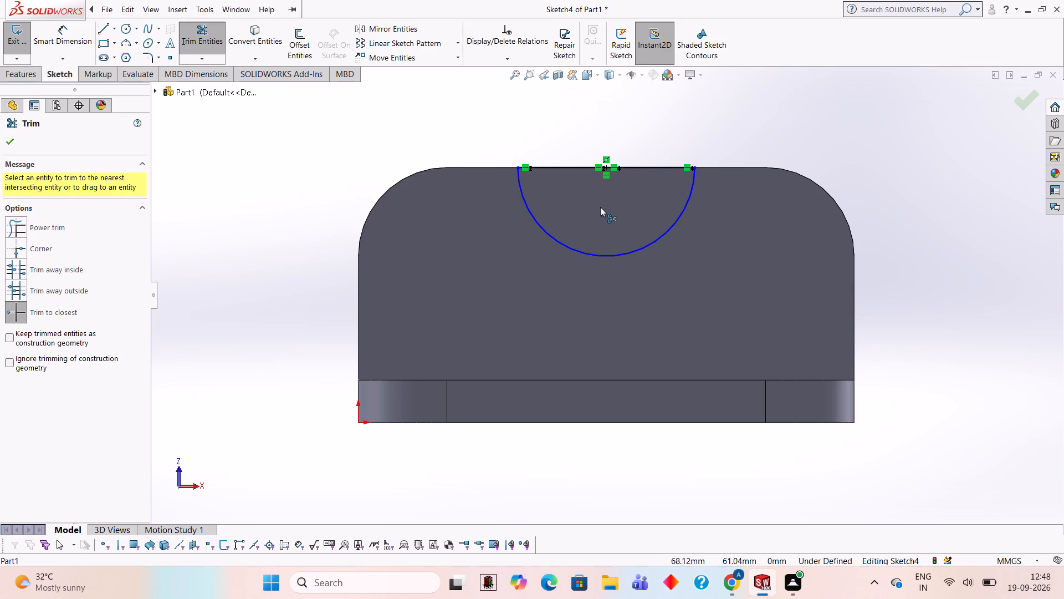
{"action": "left_click", "coordinate": [584, 167]}
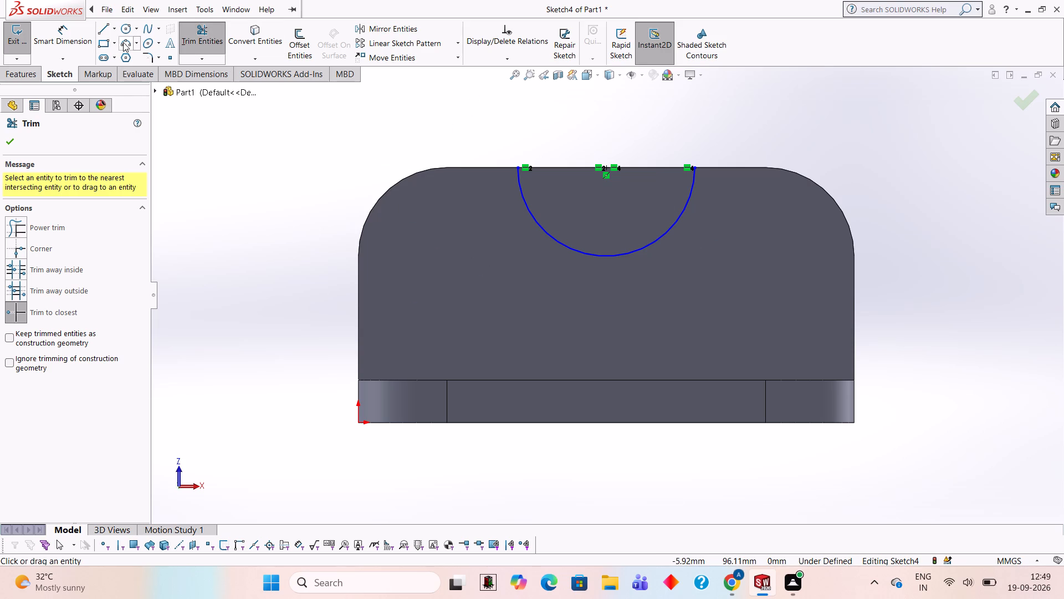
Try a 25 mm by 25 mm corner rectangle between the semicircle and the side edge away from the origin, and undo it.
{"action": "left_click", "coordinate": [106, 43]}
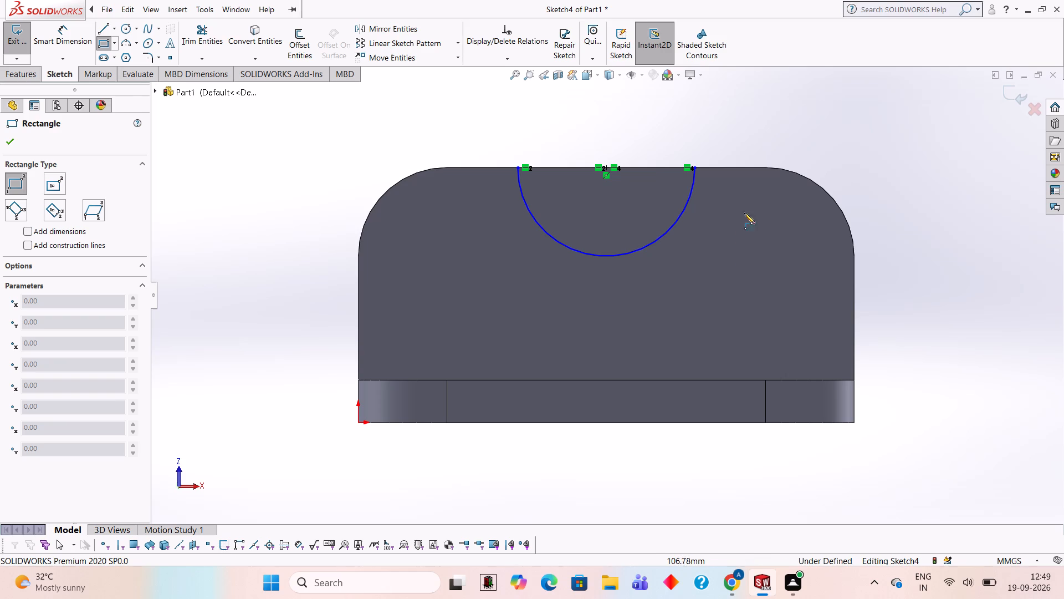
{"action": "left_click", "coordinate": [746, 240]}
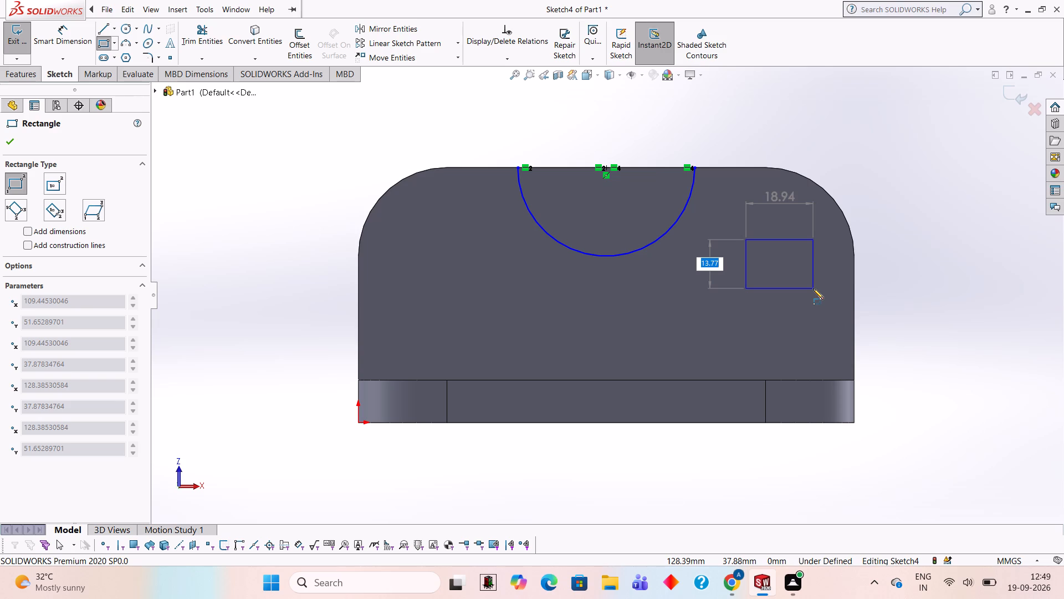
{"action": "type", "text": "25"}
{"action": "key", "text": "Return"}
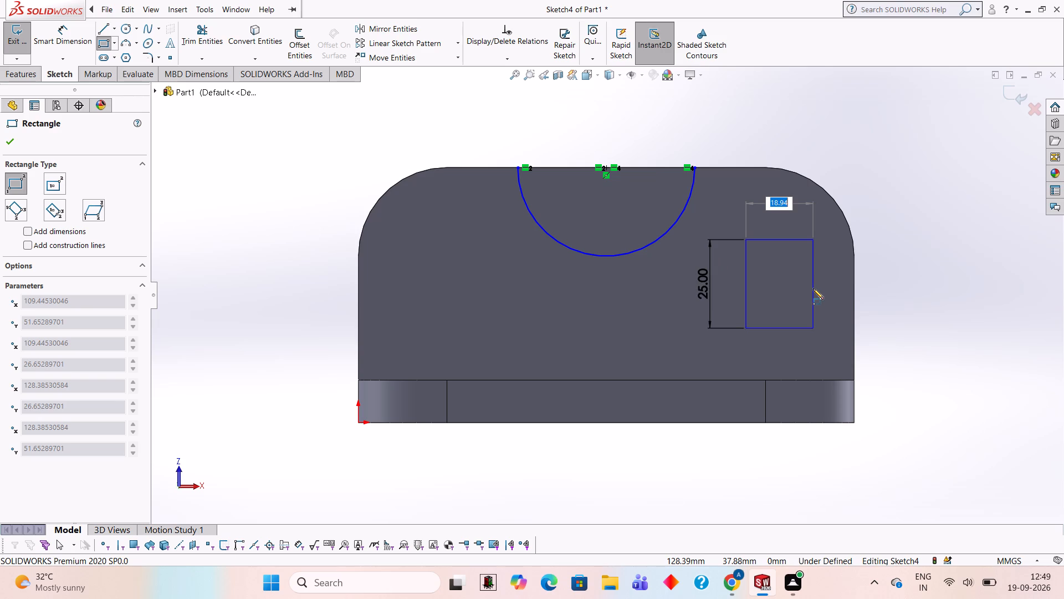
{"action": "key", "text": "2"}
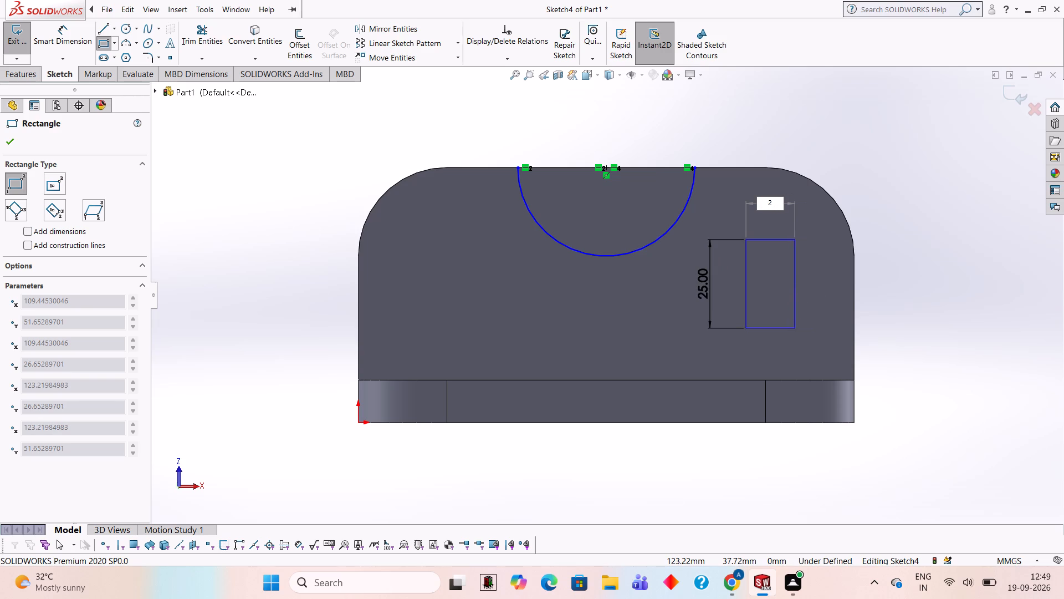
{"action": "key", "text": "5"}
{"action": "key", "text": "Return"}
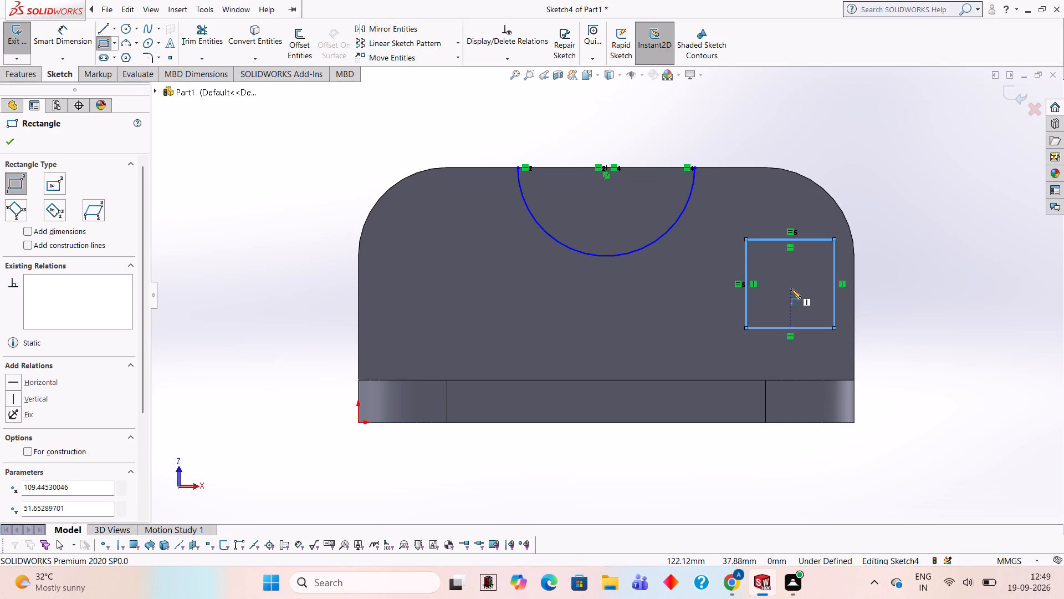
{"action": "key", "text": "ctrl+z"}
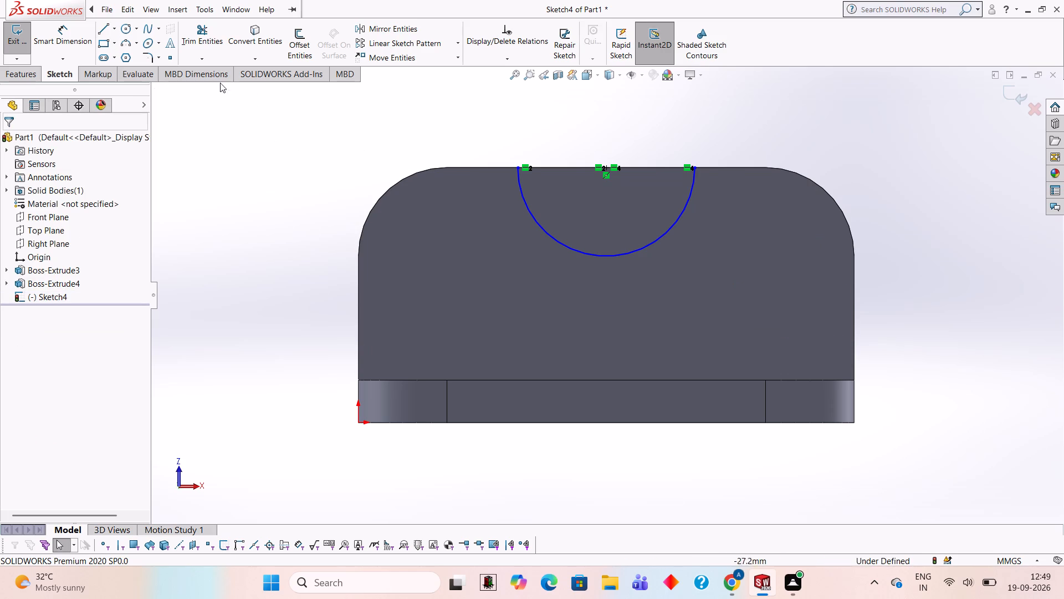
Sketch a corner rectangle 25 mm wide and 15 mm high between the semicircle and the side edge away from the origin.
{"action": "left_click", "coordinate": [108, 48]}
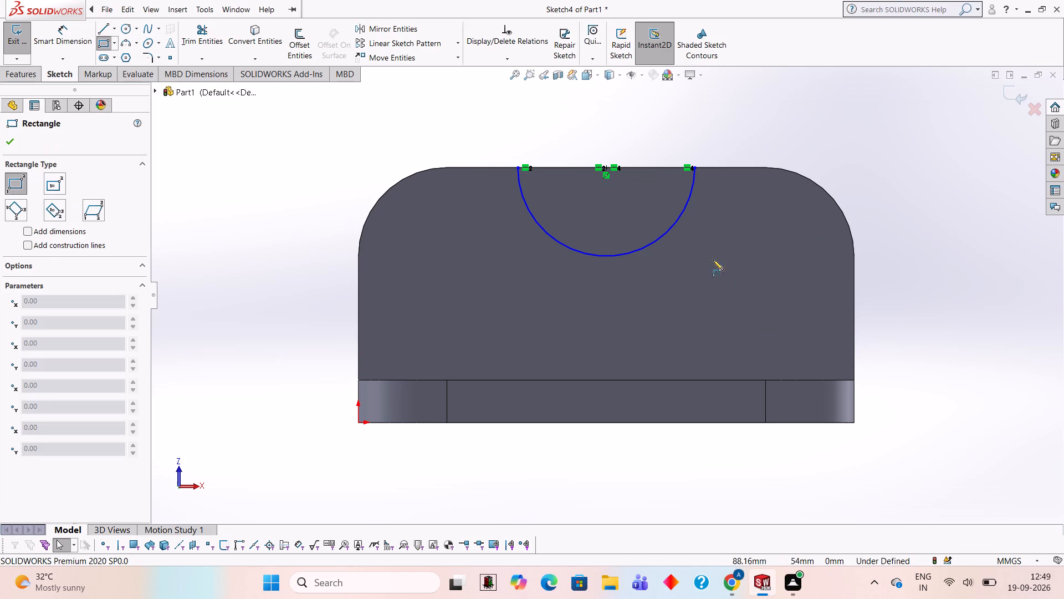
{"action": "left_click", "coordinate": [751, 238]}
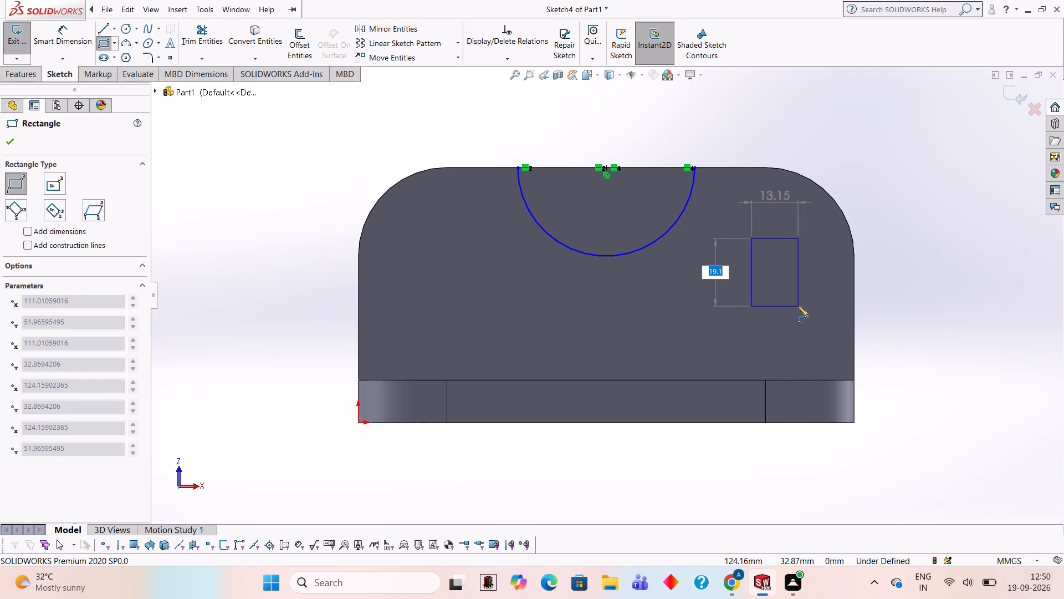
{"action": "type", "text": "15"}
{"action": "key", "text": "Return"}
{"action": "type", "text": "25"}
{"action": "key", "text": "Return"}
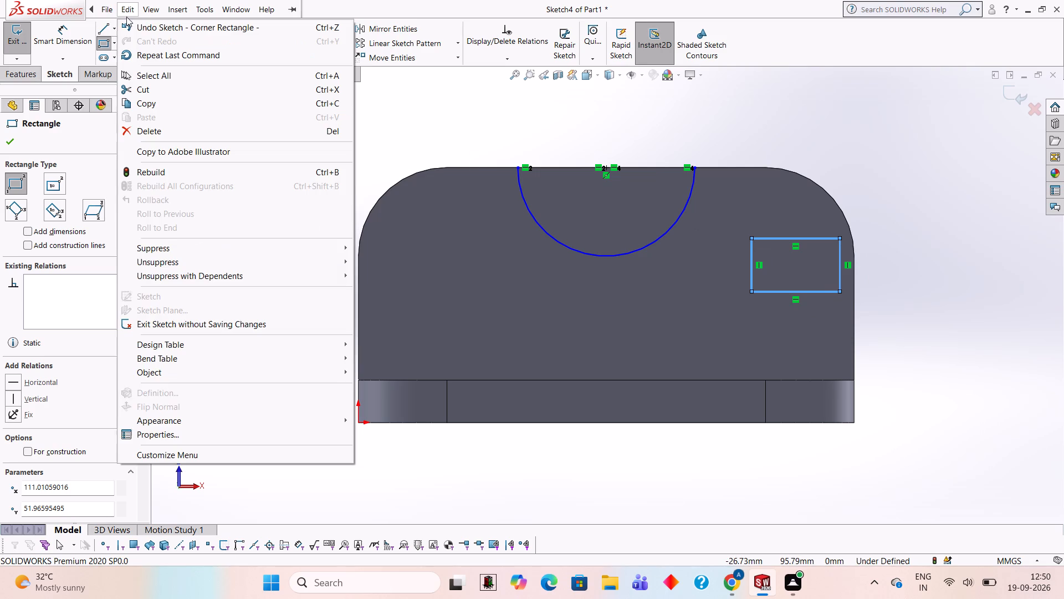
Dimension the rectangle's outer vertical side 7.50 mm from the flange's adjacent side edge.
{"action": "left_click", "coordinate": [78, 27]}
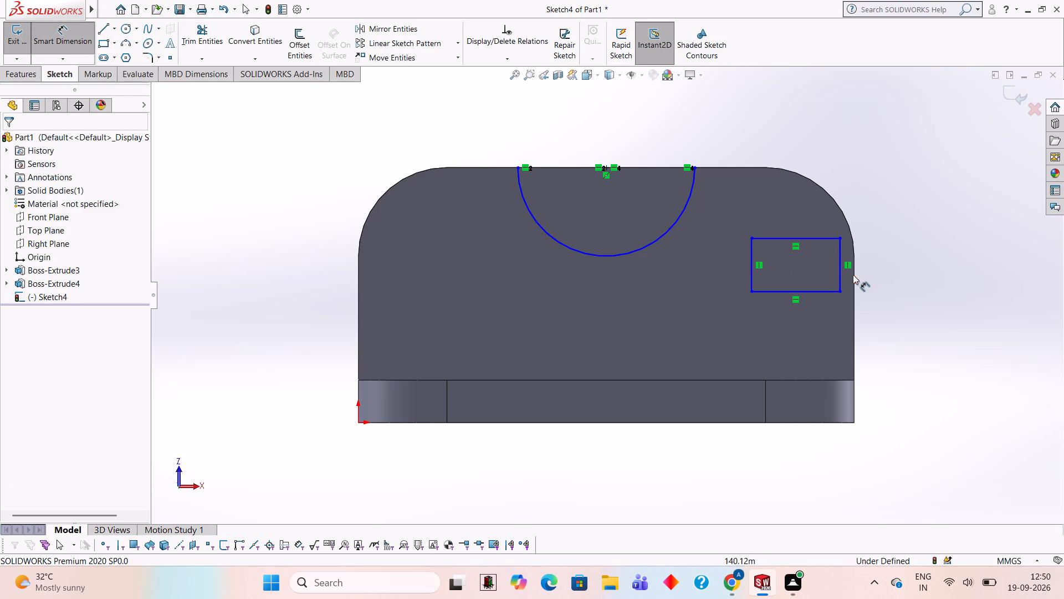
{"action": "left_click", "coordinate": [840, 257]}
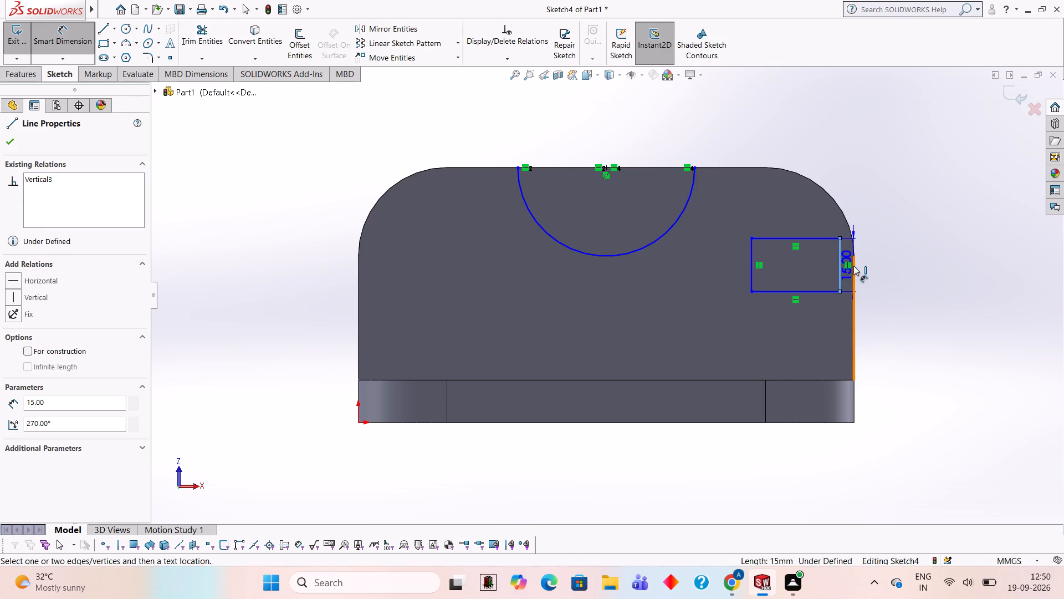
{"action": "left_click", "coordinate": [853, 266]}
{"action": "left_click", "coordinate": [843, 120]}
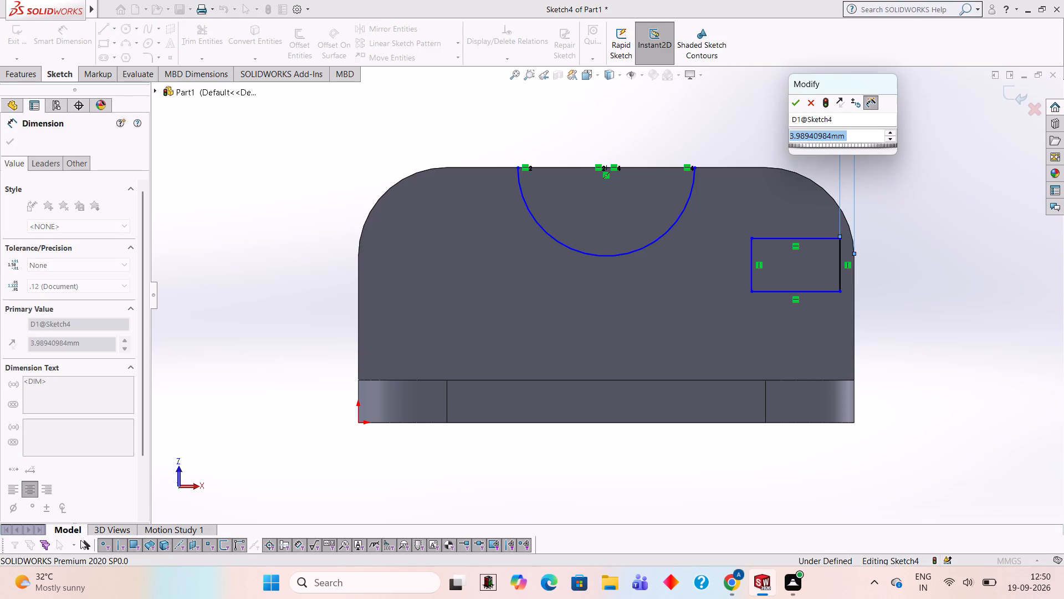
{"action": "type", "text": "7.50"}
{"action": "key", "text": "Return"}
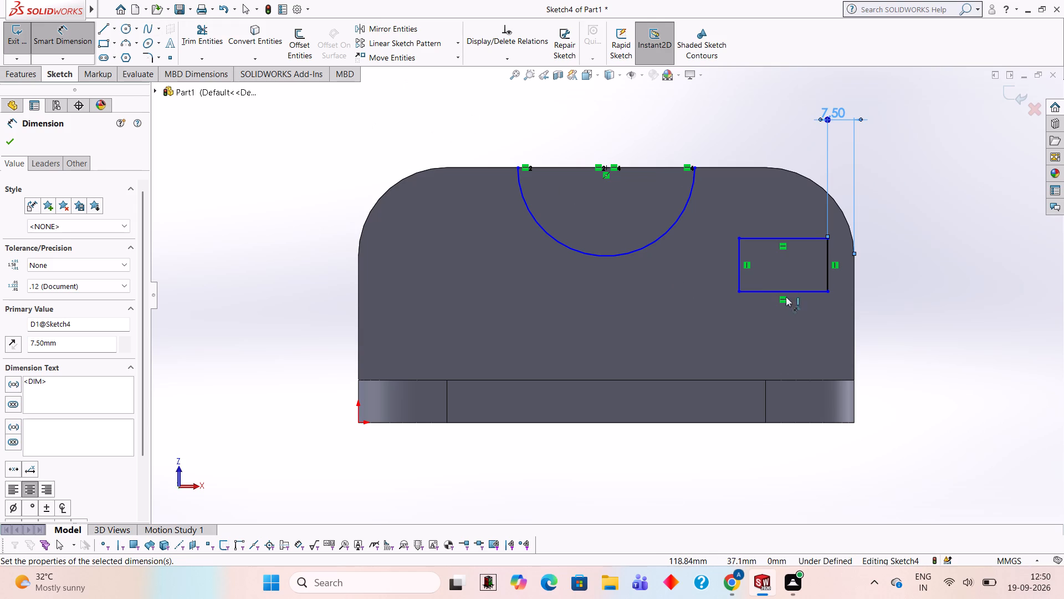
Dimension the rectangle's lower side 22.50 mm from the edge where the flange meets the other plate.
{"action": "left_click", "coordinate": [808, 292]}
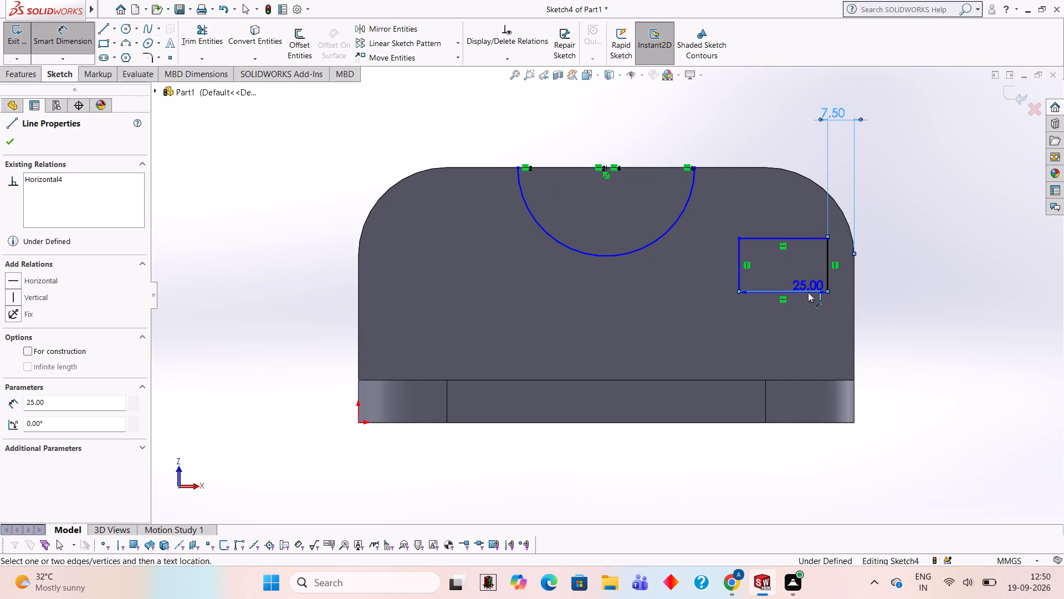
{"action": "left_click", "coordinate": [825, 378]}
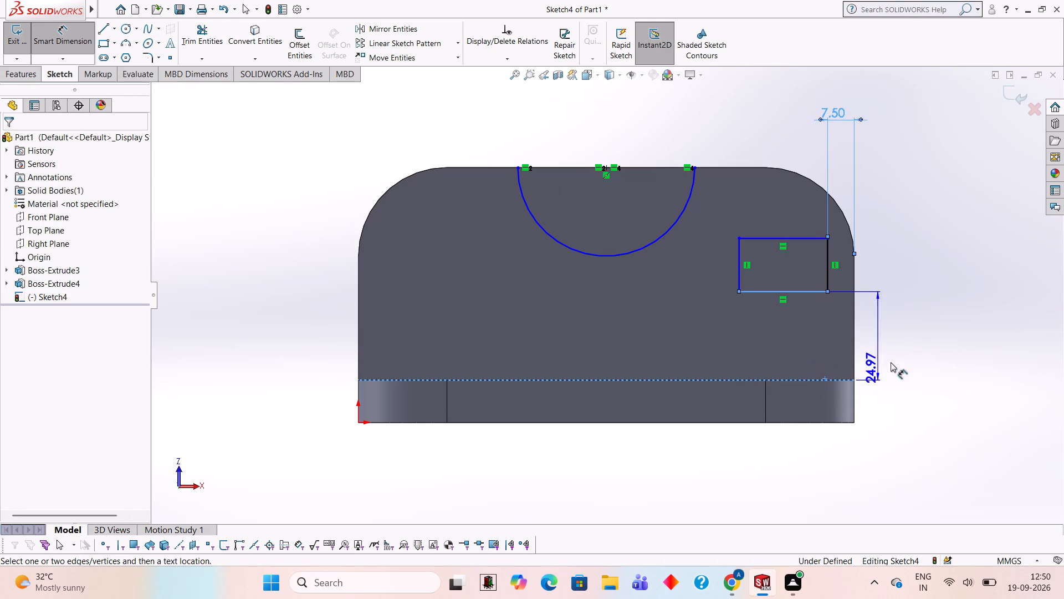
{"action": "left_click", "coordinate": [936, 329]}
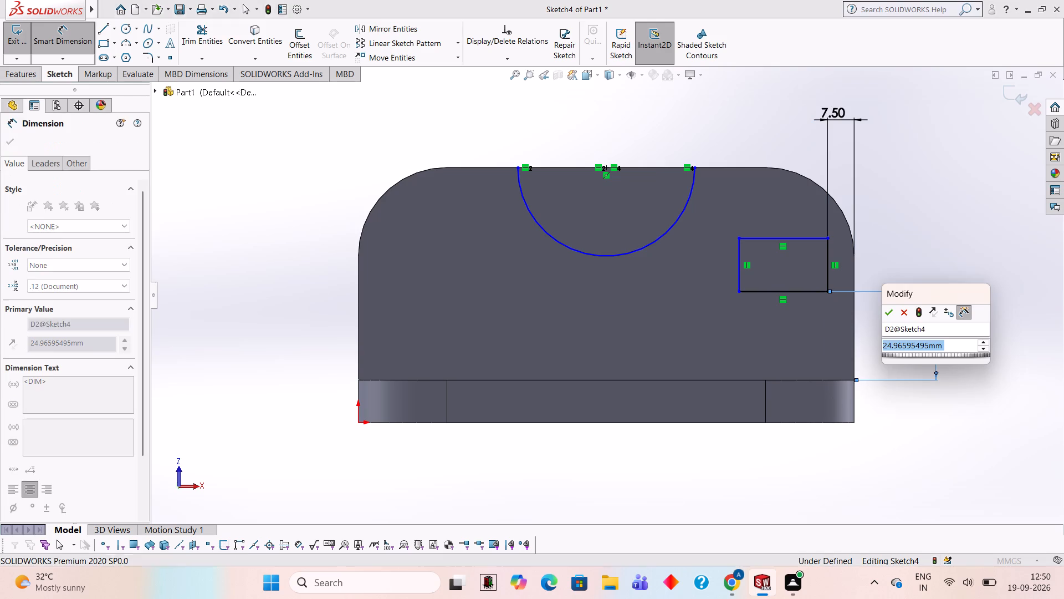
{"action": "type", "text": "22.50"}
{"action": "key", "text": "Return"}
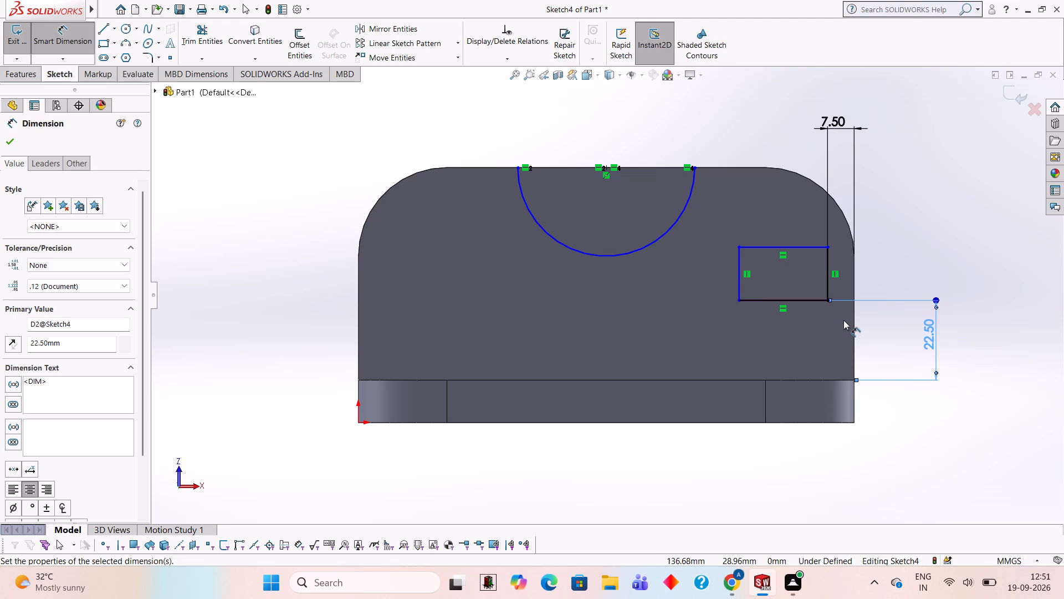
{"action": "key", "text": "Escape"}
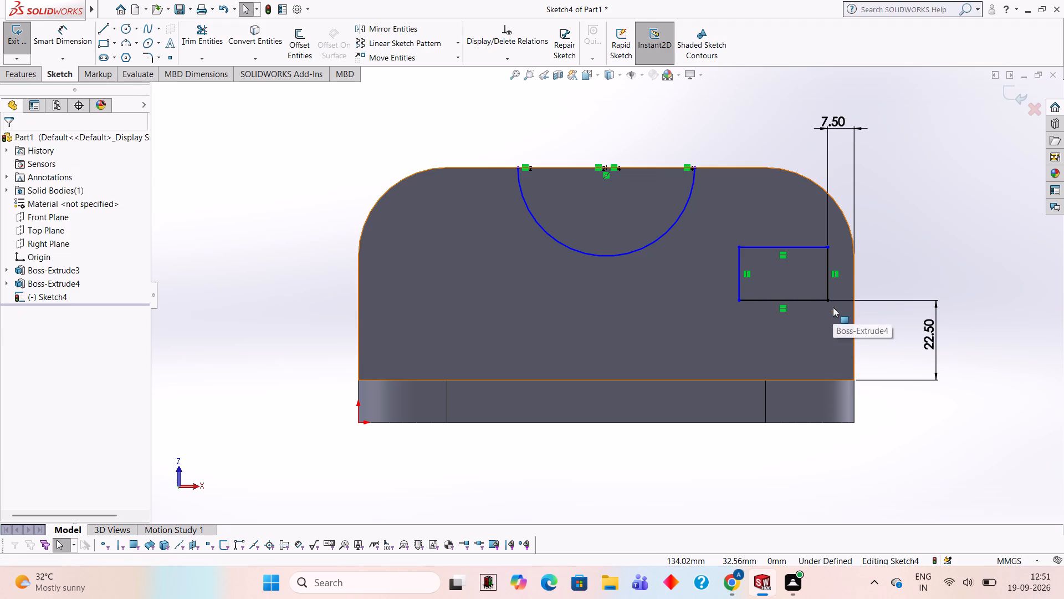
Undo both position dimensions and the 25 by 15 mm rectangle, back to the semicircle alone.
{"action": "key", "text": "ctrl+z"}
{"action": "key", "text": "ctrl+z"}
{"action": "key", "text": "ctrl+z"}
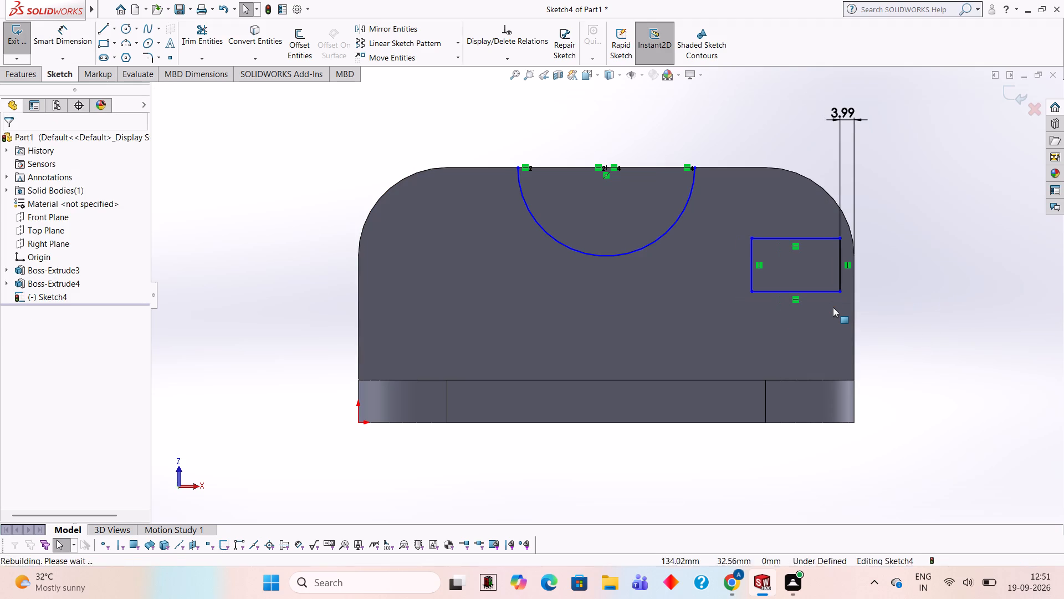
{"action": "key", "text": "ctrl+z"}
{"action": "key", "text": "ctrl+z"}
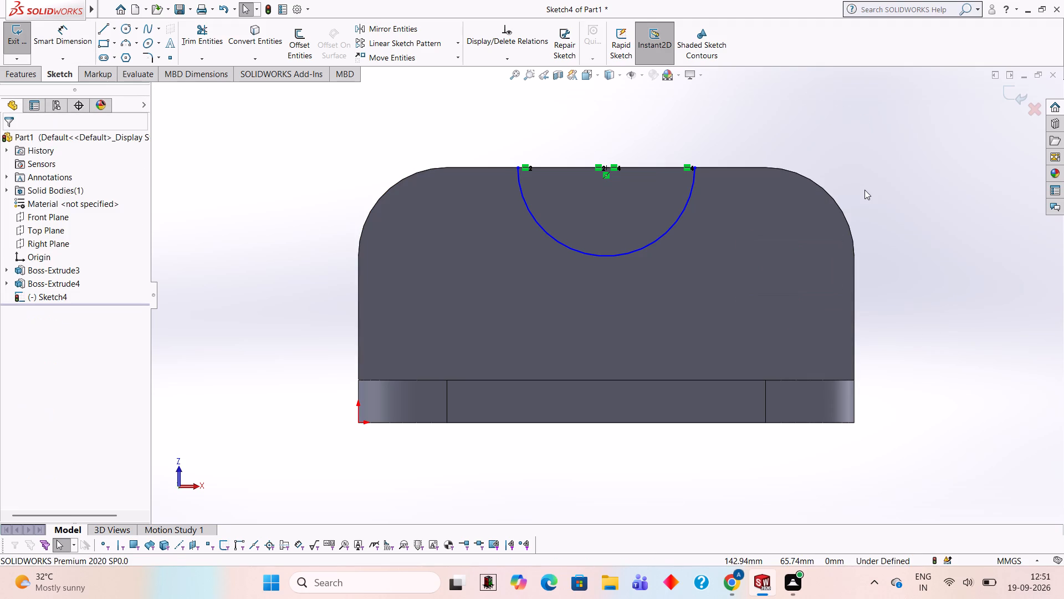
From the semicircle's end away from the origin, sketch a 5 mm horizontal line and a 60 mm vertical line to the edge meeting the other plate.
{"action": "left_click", "coordinate": [100, 29]}
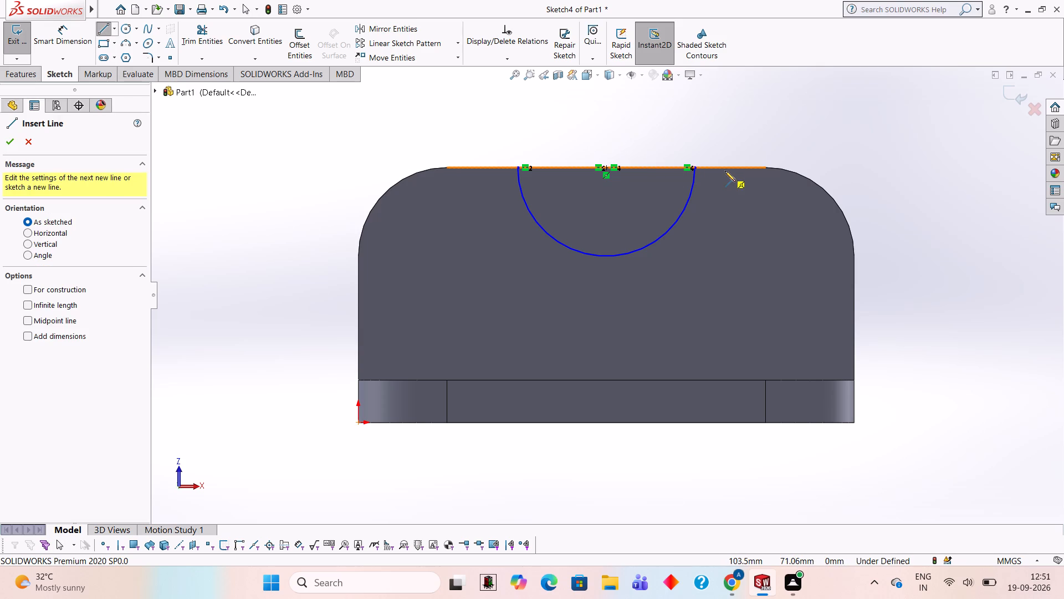
{"action": "left_click", "coordinate": [695, 169]}
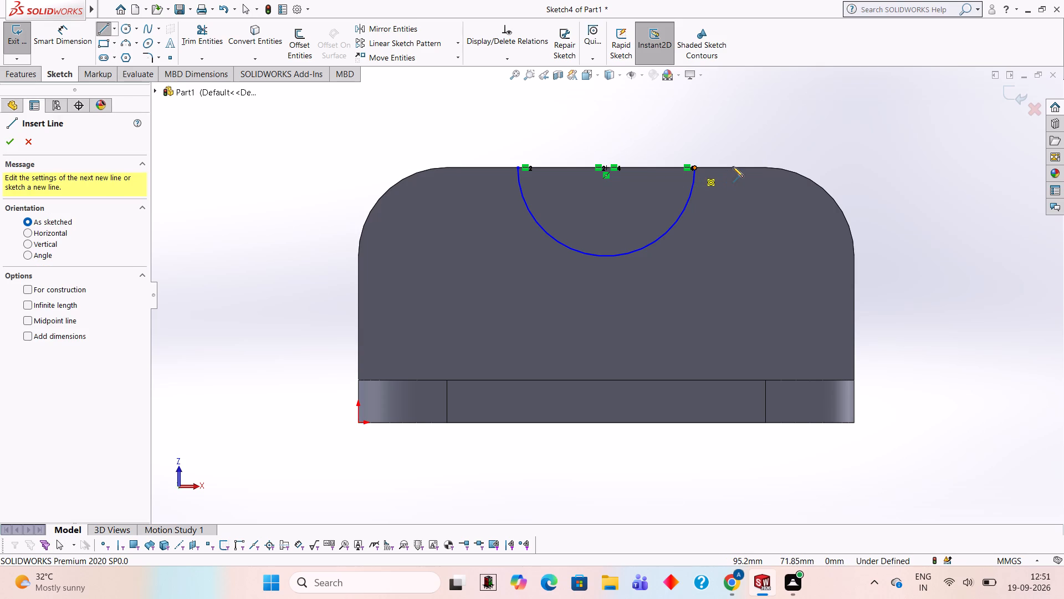
{"action": "key", "text": "5"}
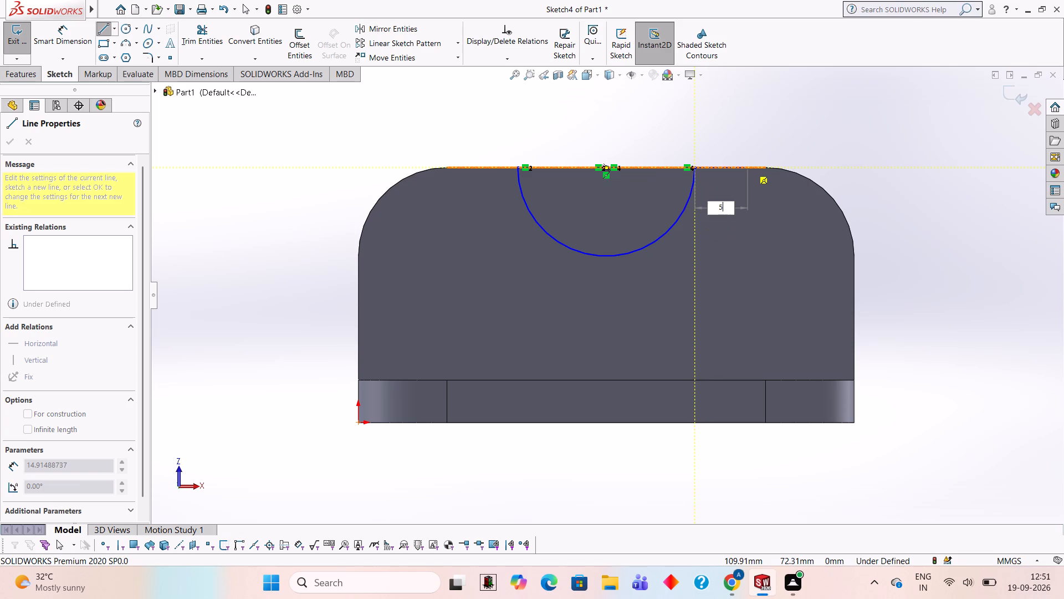
{"action": "key", "text": "Return"}
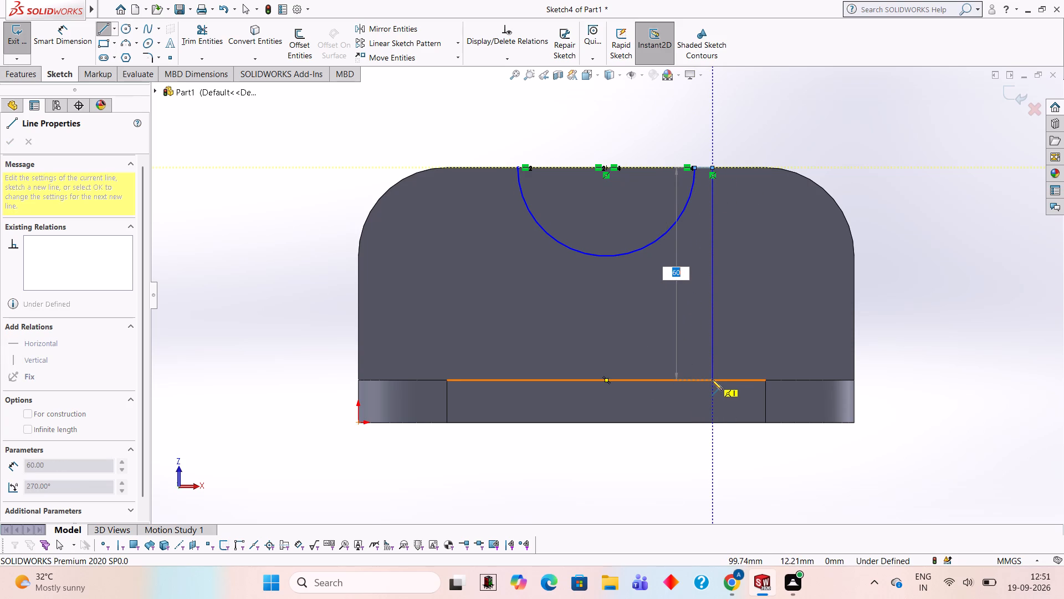
{"action": "left_click", "coordinate": [712, 379]}
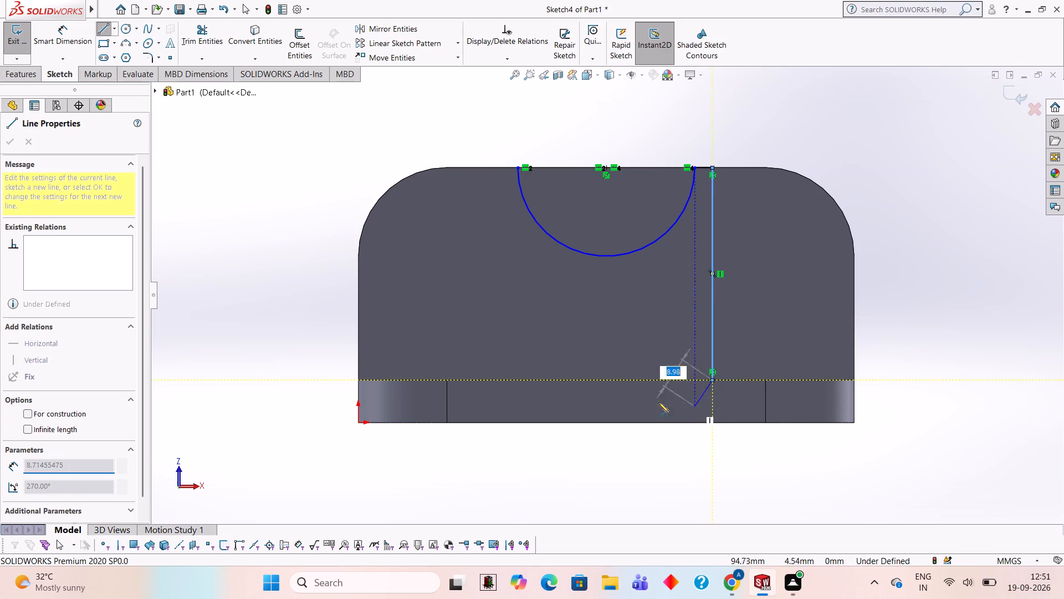
{"action": "key", "text": "Escape"}
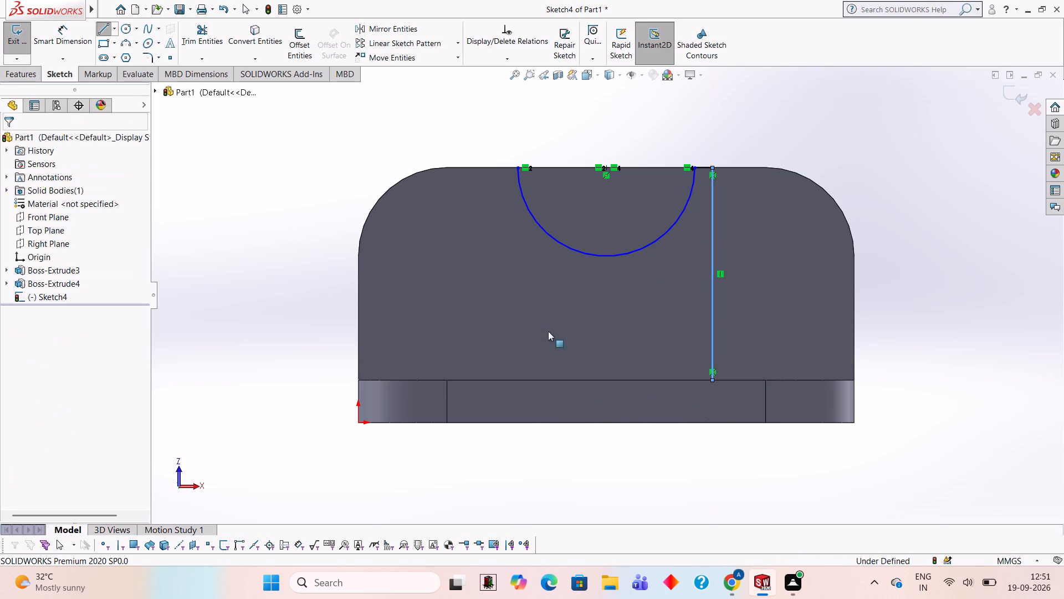
Sketch a matching 5 mm line and vertical line on the semicircle's origin side, closing the profile with a 60 mm line along the plate junction.
{"action": "left_click", "coordinate": [101, 31]}
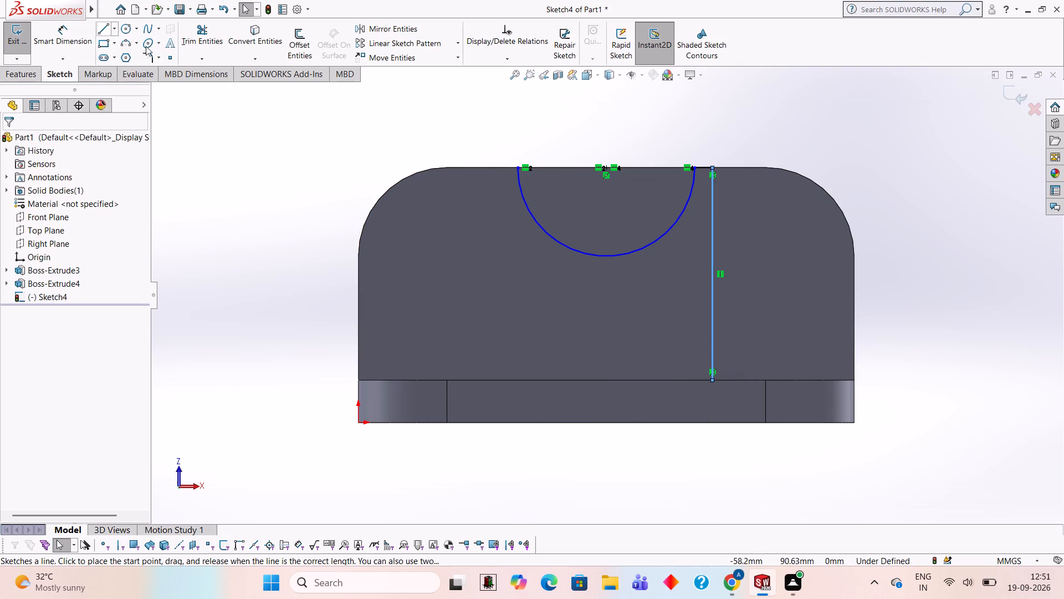
{"action": "left_click", "coordinate": [518, 167]}
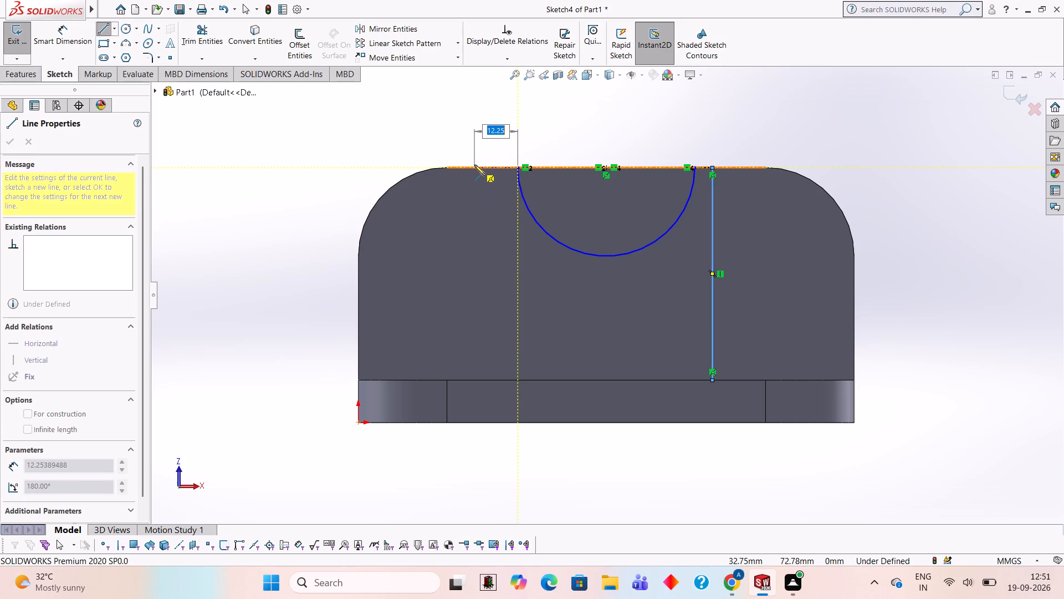
{"action": "key", "text": "5"}
{"action": "key", "text": "Return"}
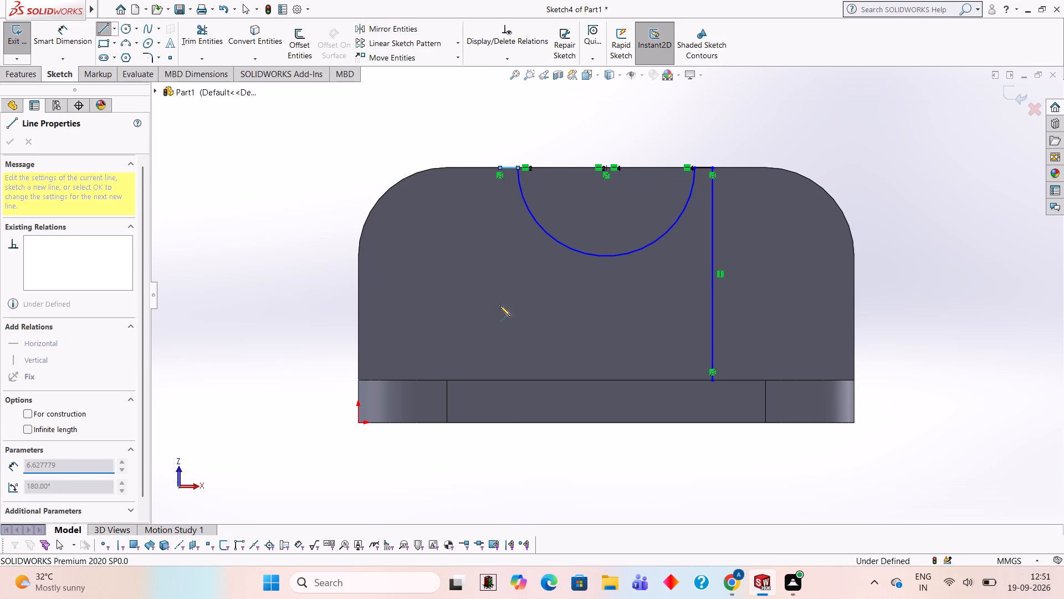
{"action": "left_click", "coordinate": [499, 380]}
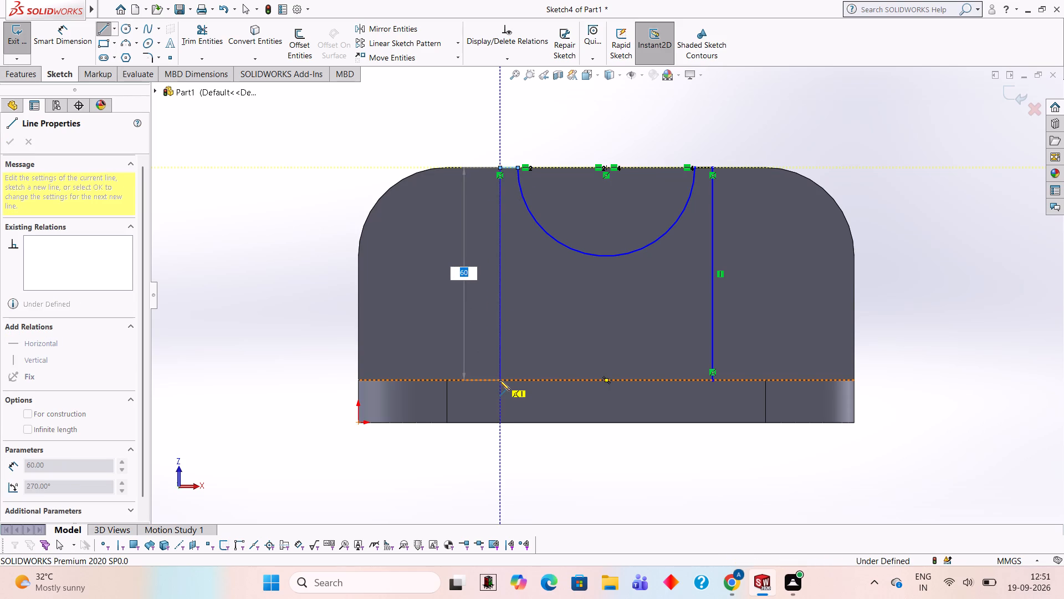
{"action": "left_click", "coordinate": [711, 380]}
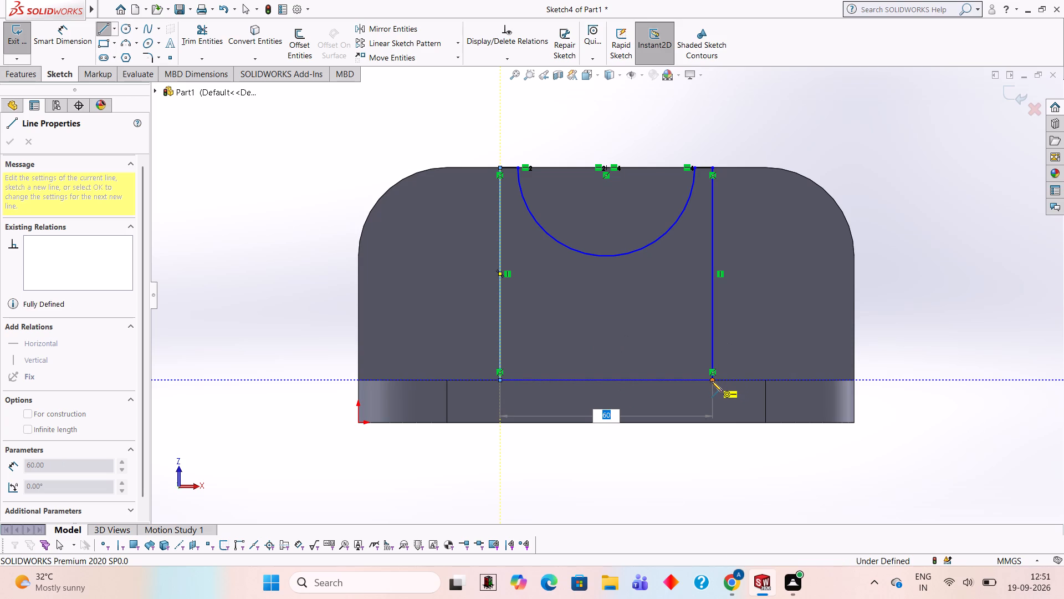
{"action": "middle_click_drag", "start_coordinate": [902, 213], "coordinate": [829, 374]}
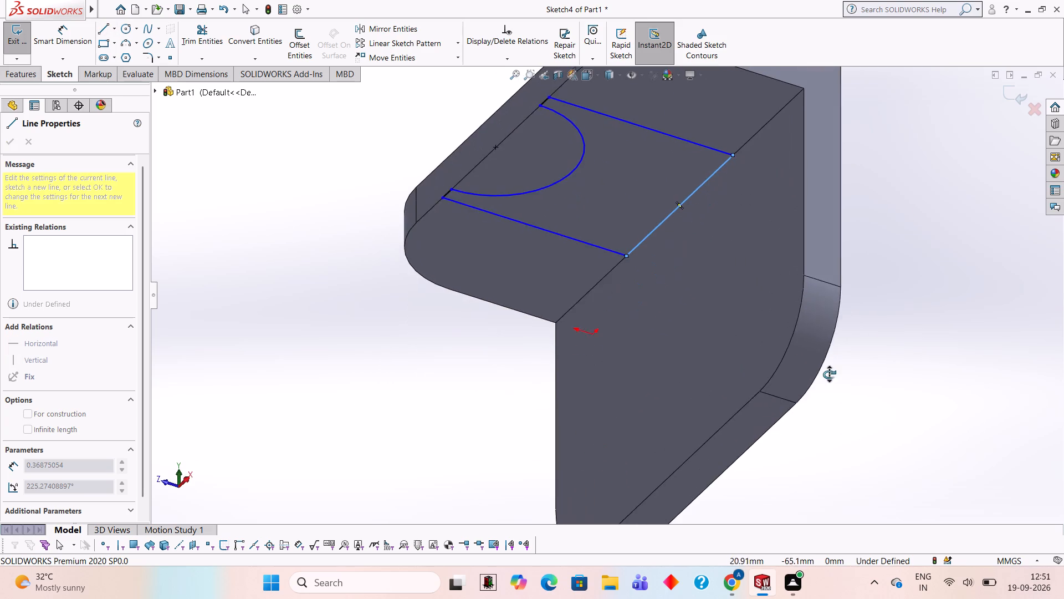
{"action": "middle_click_drag", "start_coordinate": [829, 374], "coordinate": [829, 387]}
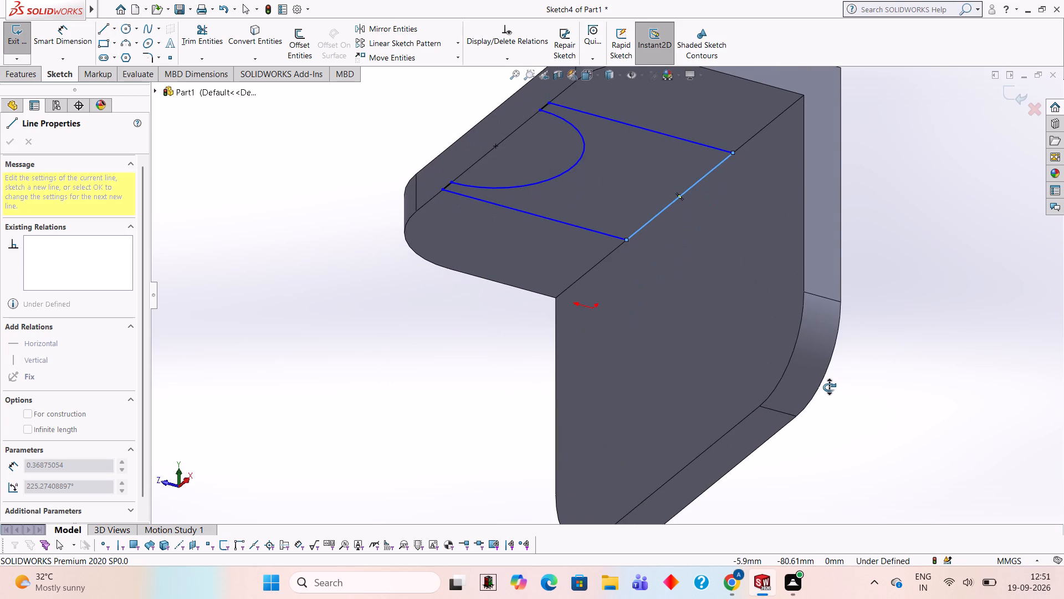
{"action": "middle_click_drag", "start_coordinate": [829, 387], "coordinate": [856, 268]}
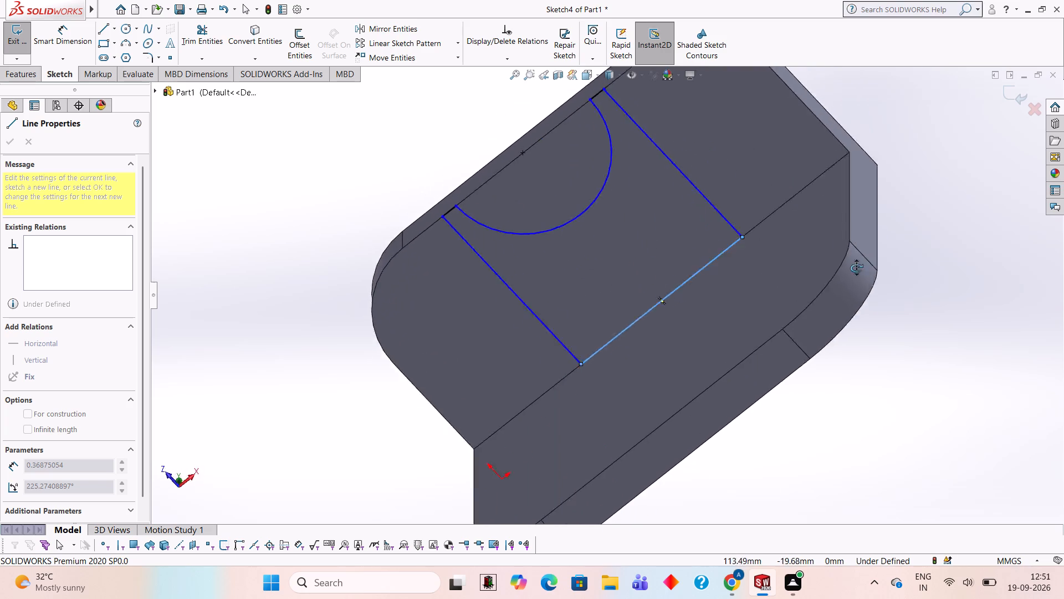
{"action": "middle_click_drag", "start_coordinate": [856, 268], "coordinate": [895, 210]}
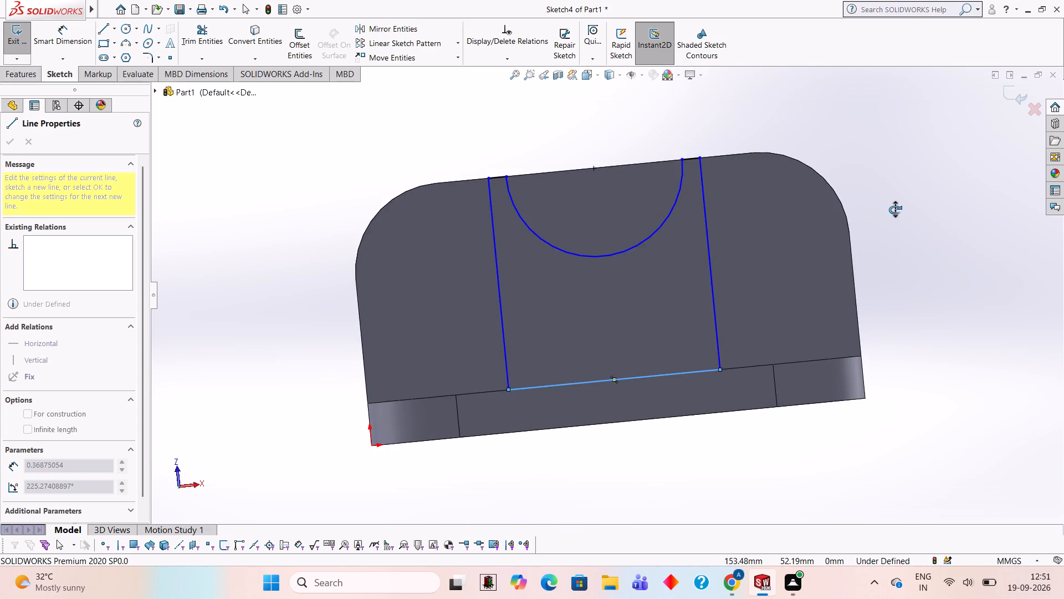
{"action": "middle_click_drag", "start_coordinate": [895, 210], "coordinate": [902, 219]}
{"action": "key", "text": "Escape"}
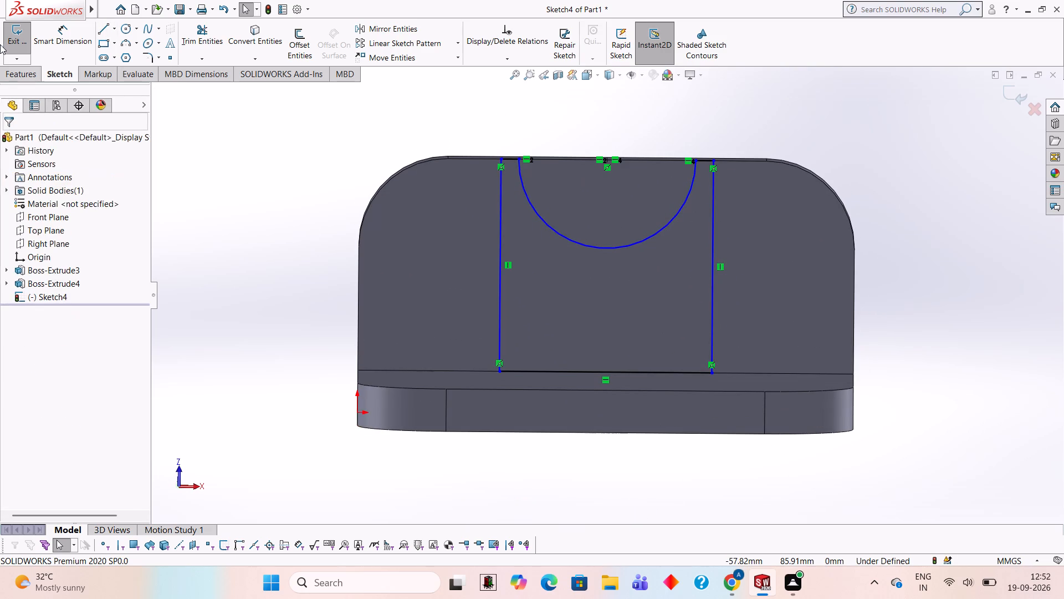
Start a blind boss extrusion of the semicircle-notched profile with a depth of 100 mm and inspect its preview against the plates.
{"action": "left_click", "coordinate": [29, 82]}
{"action": "left_click", "coordinate": [28, 71]}
{"action": "left_click", "coordinate": [28, 32]}
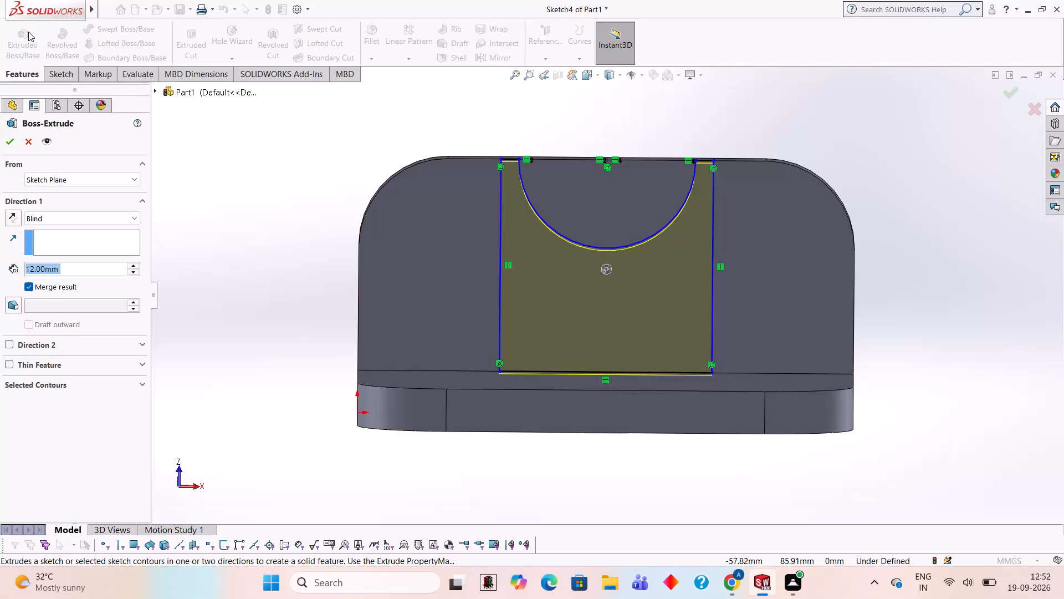
{"action": "type", "text": "100"}
{"action": "key", "text": "Return"}
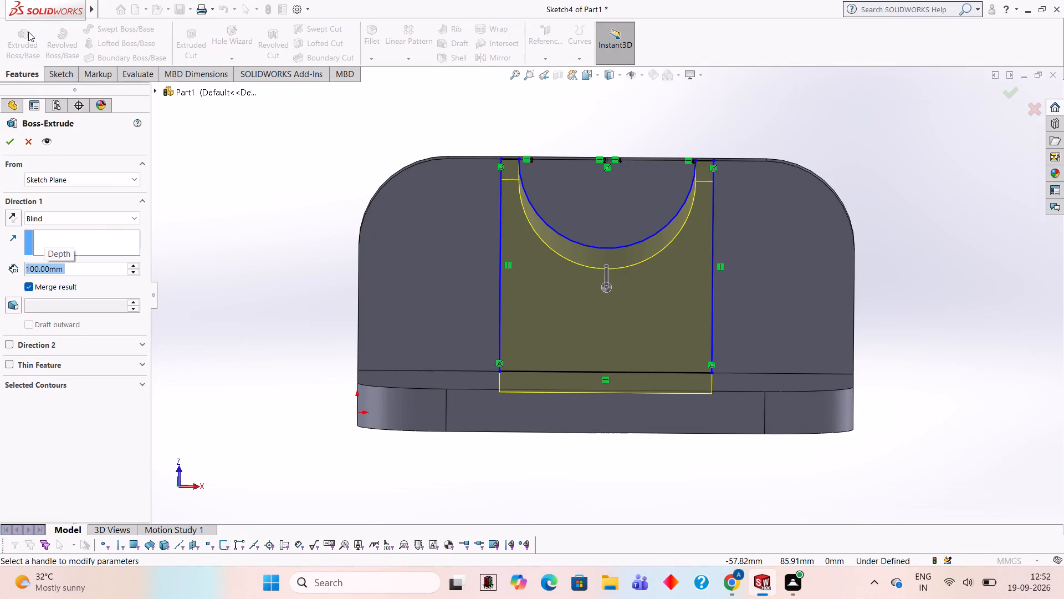
{"action": "middle_click_drag", "start_coordinate": [822, 238], "coordinate": [727, 344]}
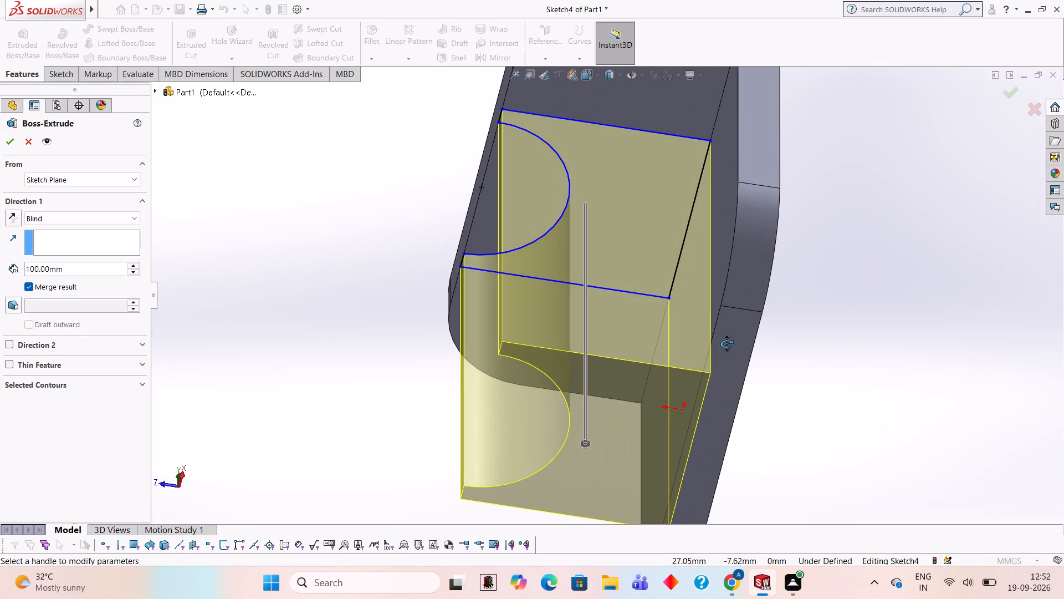
{"action": "middle_click_drag", "start_coordinate": [727, 344], "coordinate": [748, 432]}
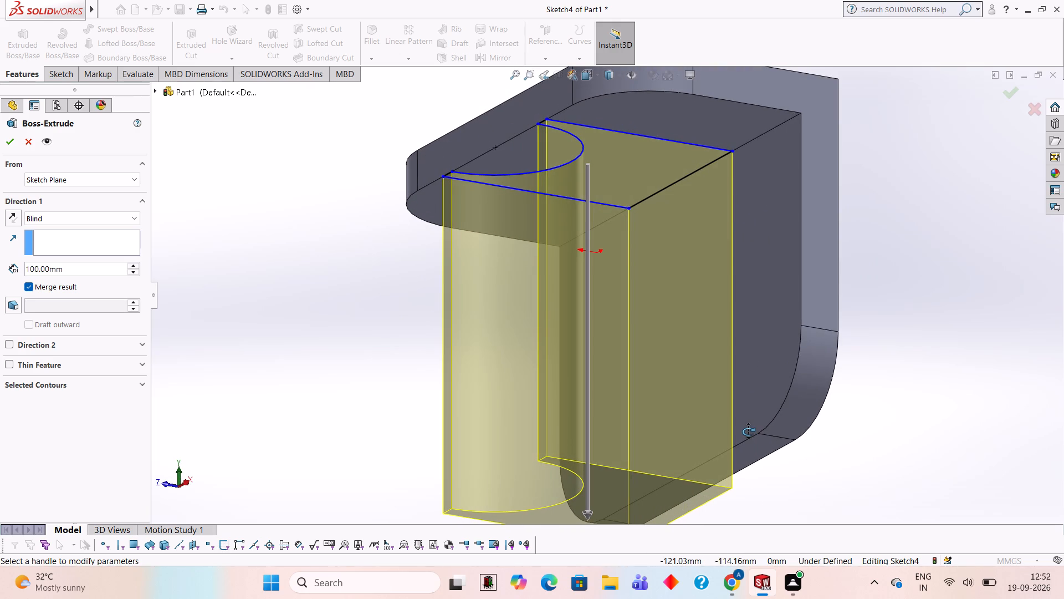
{"action": "middle_click_drag", "start_coordinate": [748, 432], "coordinate": [796, 295]}
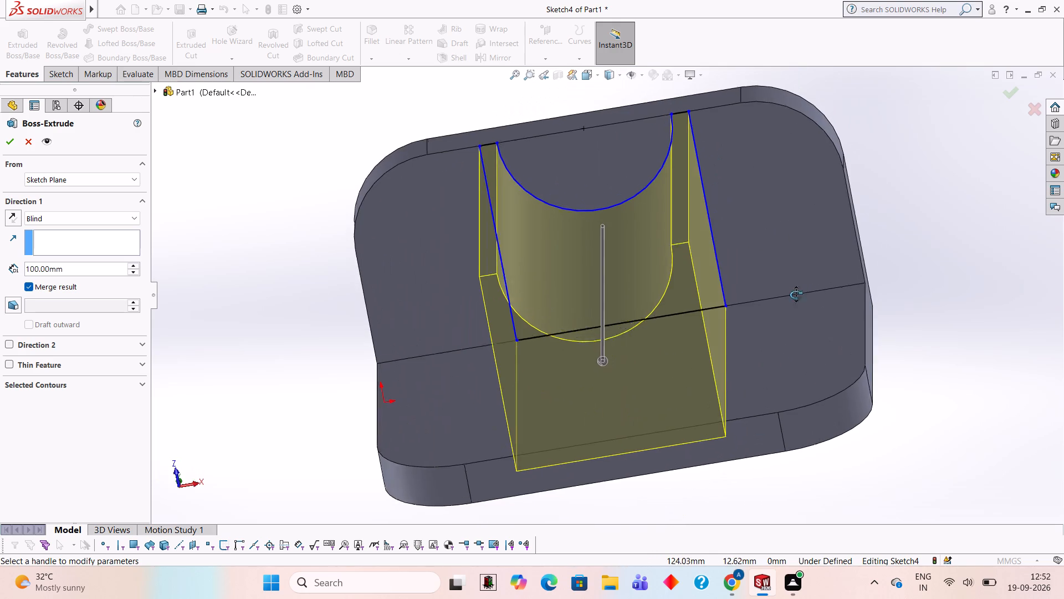
{"action": "middle_click_drag", "start_coordinate": [796, 295], "coordinate": [722, 456]}
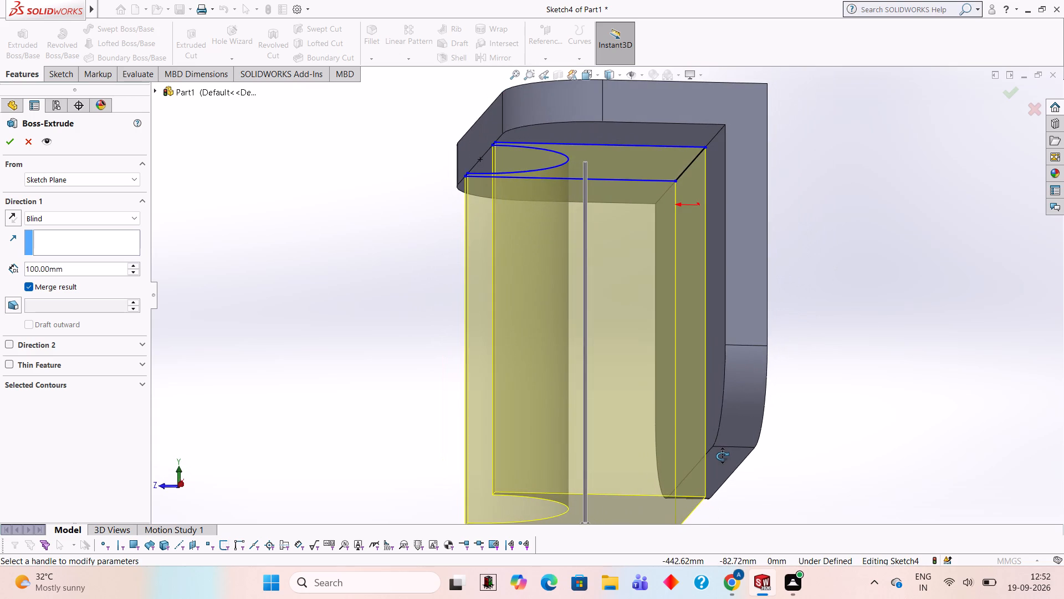
{"action": "middle_click_drag", "start_coordinate": [722, 456], "coordinate": [776, 318]}
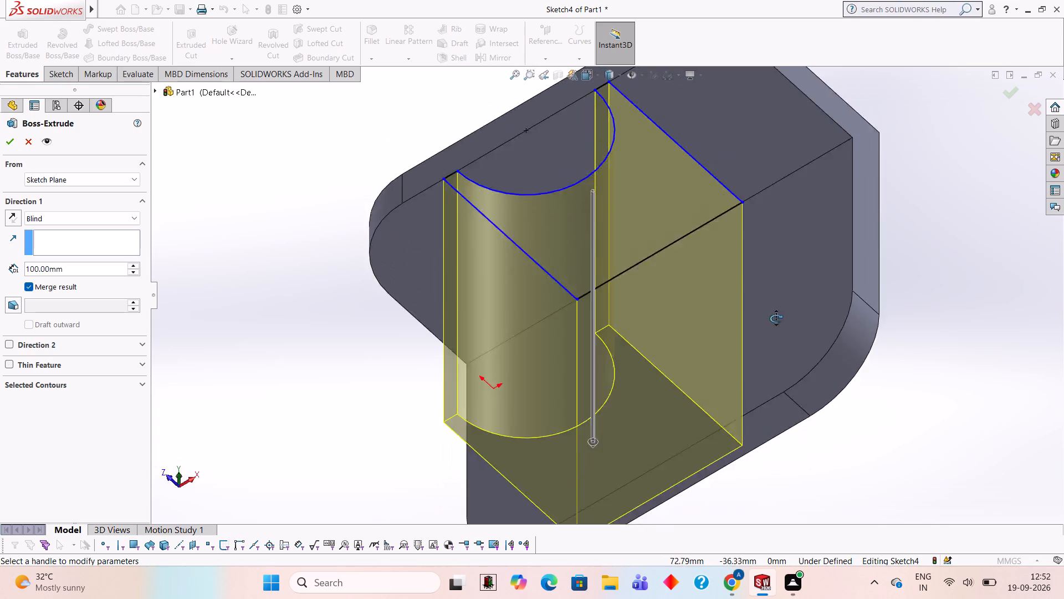
{"action": "middle_click_drag", "start_coordinate": [776, 318], "coordinate": [821, 171]}
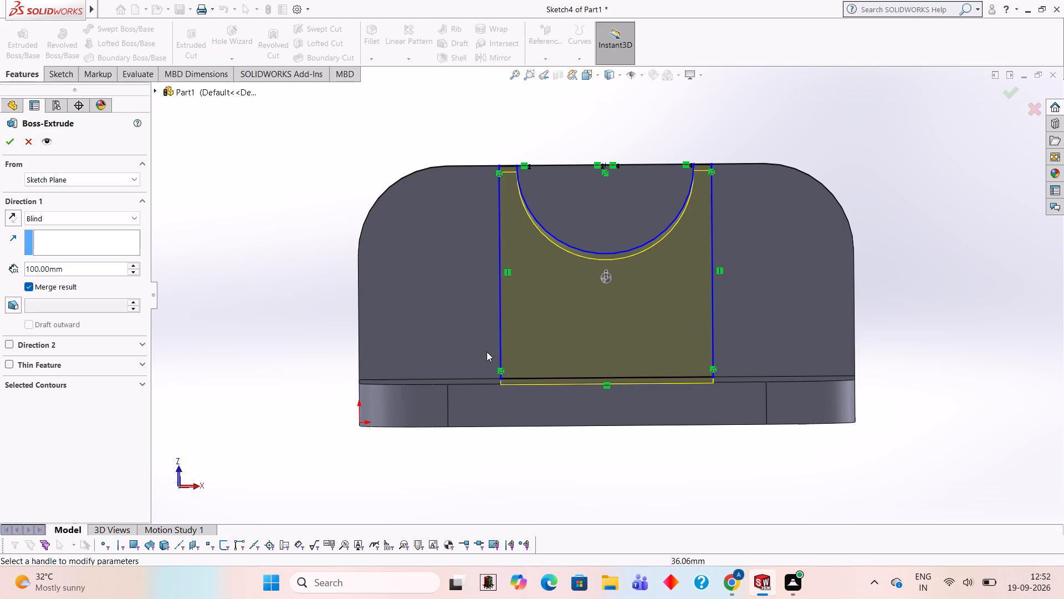
Set the boss extrusion's depth to 98 mm and complete it with the result merged.
{"action": "left_click", "coordinate": [91, 266]}
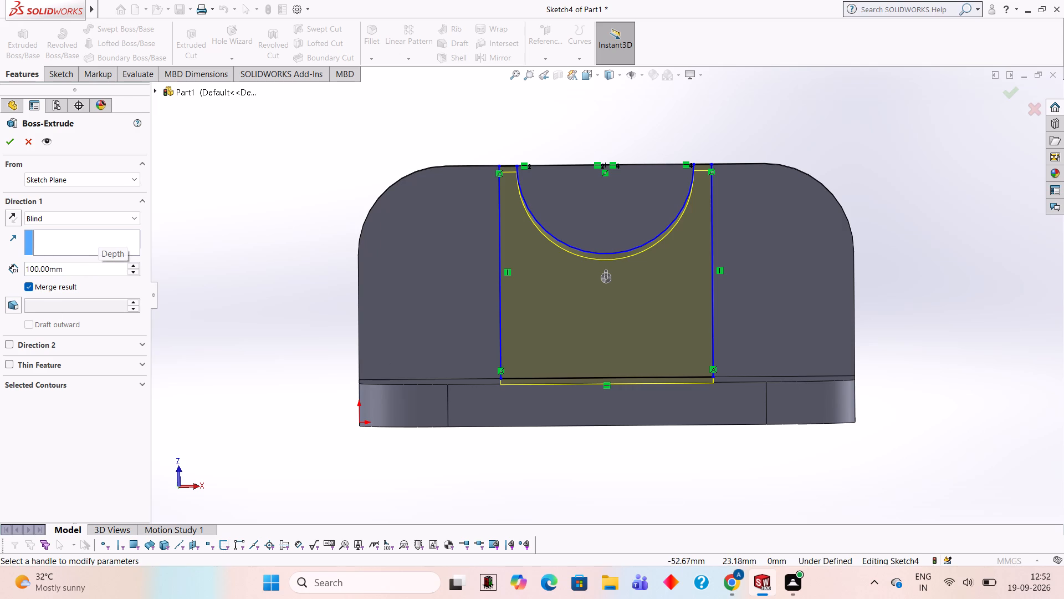
{"action": "key", "text": "BackSpace"}
{"action": "key", "text": "BackSpace"}
{"action": "key", "text": "BackSpace"}
{"action": "key", "text": "BackSpace"}
{"action": "key", "text": "BackSpace"}
{"action": "key", "text": "BackSpace"}
{"action": "key", "text": "BackSpace"}
{"action": "key", "text": "BackSpace"}
{"action": "key", "text": "BackSpace"}
{"action": "key", "text": "BackSpace"}
{"action": "key", "text": "BackSpace"}
{"action": "key", "text": "BackSpace"}
{"action": "key", "text": "BackSpace"}
{"action": "key", "text": "BackSpace"}
{"action": "key", "text": "BackSpace"}
{"action": "key", "text": "BackSpace"}
{"action": "key", "text": "BackSpace"}
{"action": "key", "text": "BackSpace"}
{"action": "key", "text": "BackSpace"}
{"action": "key", "text": "BackSpace"}
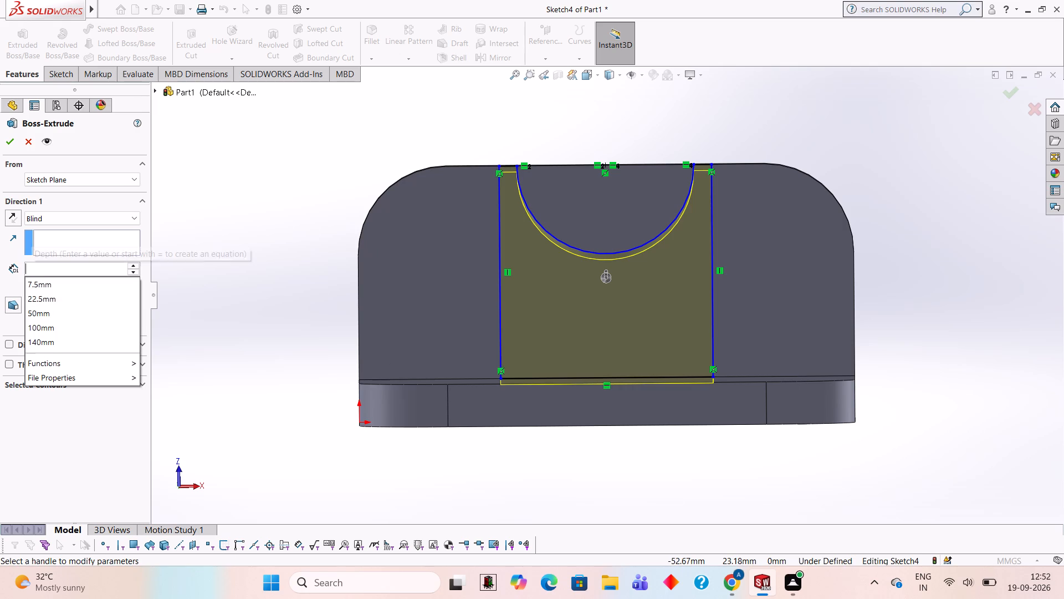
{"action": "type", "text": "92"}
{"action": "key", "text": "BackSpace"}
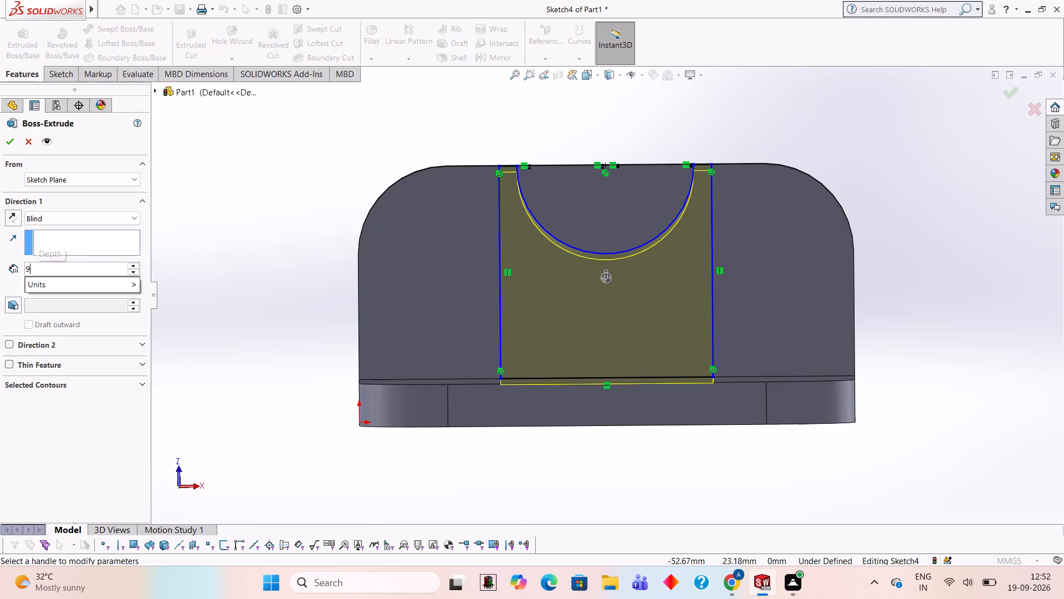
{"action": "key", "text": "8"}
{"action": "key", "text": "Return"}
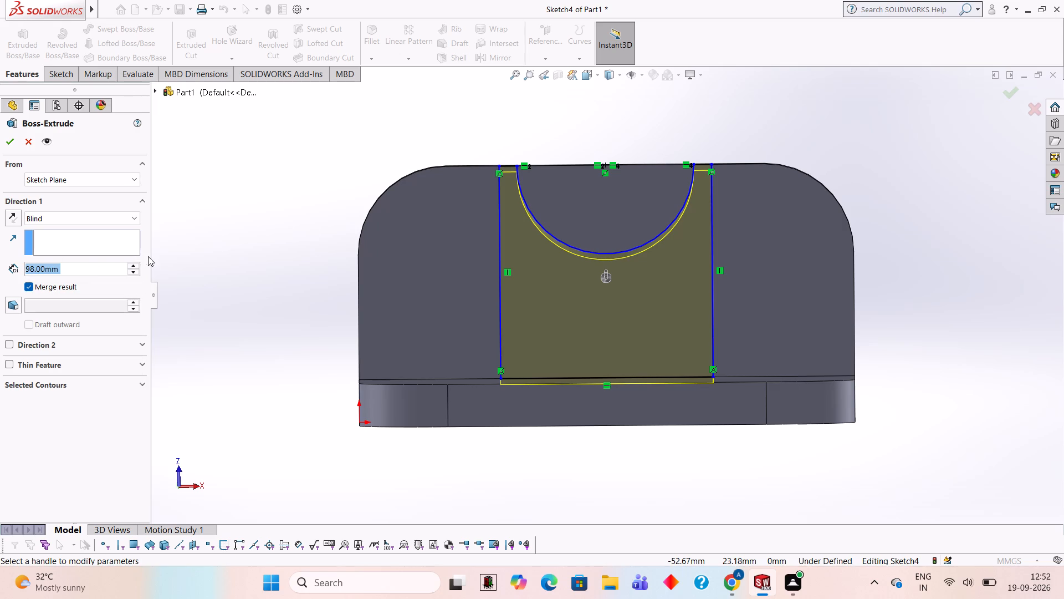
{"action": "middle_click_drag", "start_coordinate": [694, 229], "coordinate": [603, 359]}
{"action": "scroll", "coordinate": [606, 337], "scroll_direction": "down", "scroll_amount": 1}
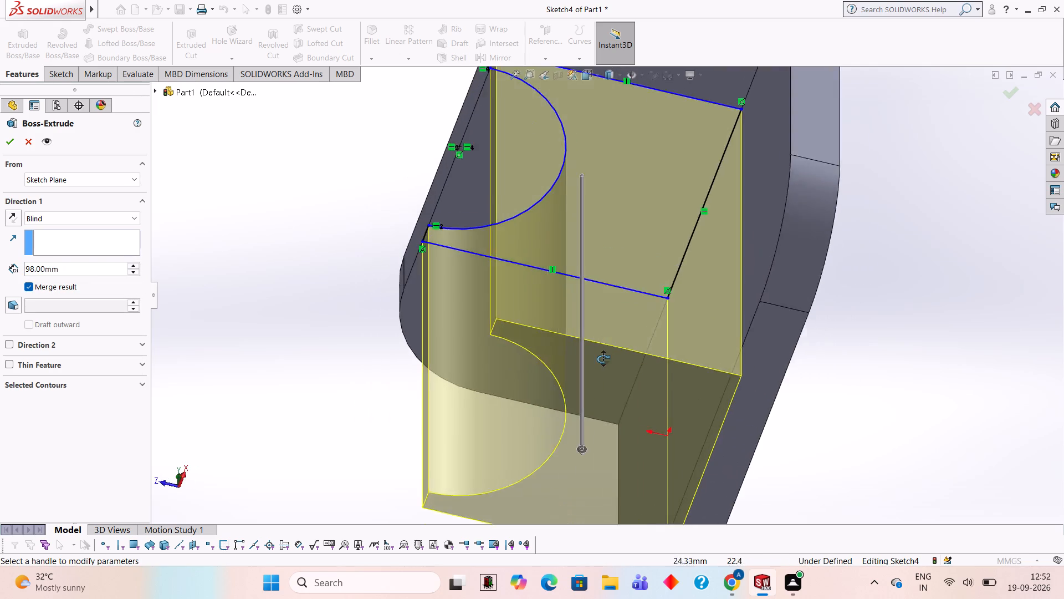
{"action": "middle_click_drag", "start_coordinate": [603, 359], "coordinate": [659, 252]}
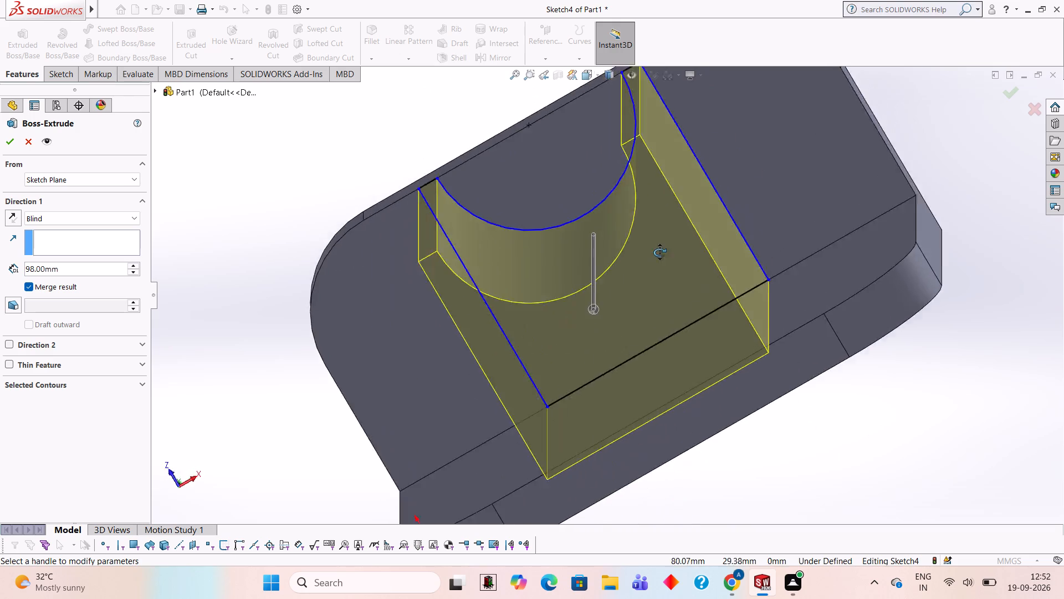
{"action": "middle_click_drag", "start_coordinate": [659, 252], "coordinate": [704, 215]}
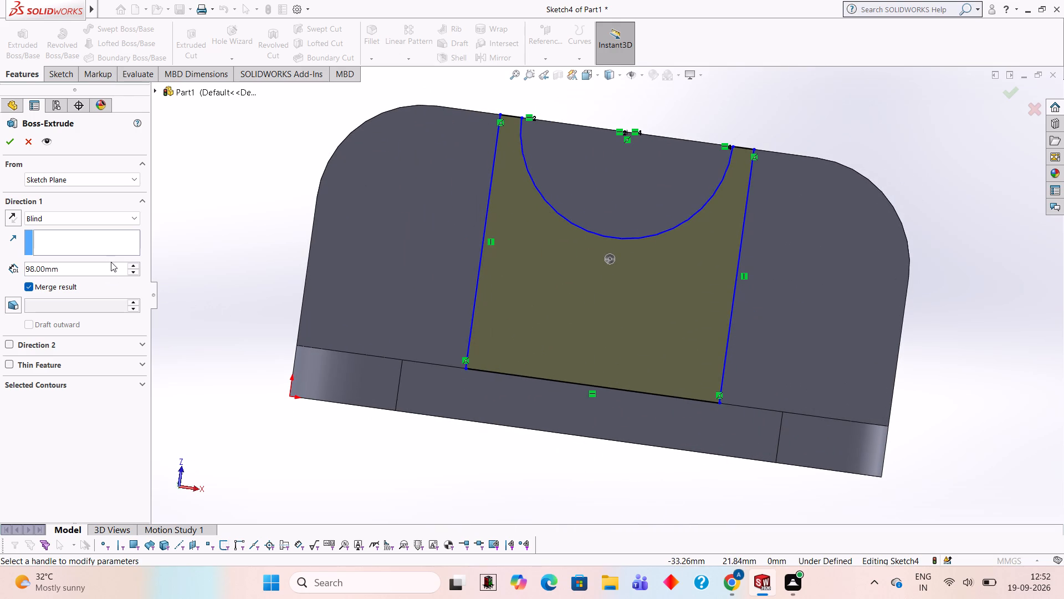
{"action": "left_click", "coordinate": [115, 266]}
{"action": "key", "text": "Return"}
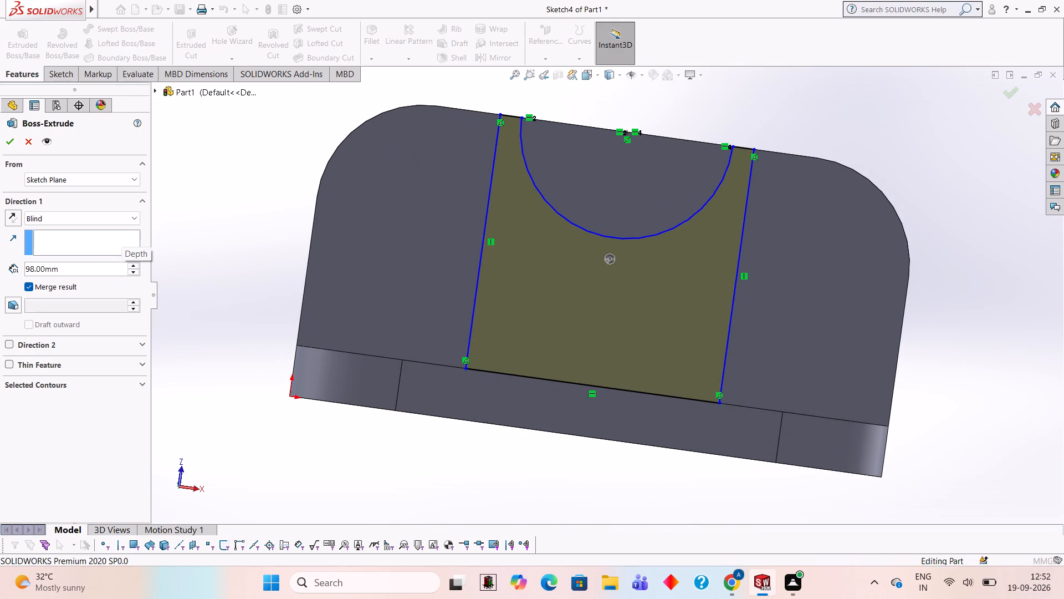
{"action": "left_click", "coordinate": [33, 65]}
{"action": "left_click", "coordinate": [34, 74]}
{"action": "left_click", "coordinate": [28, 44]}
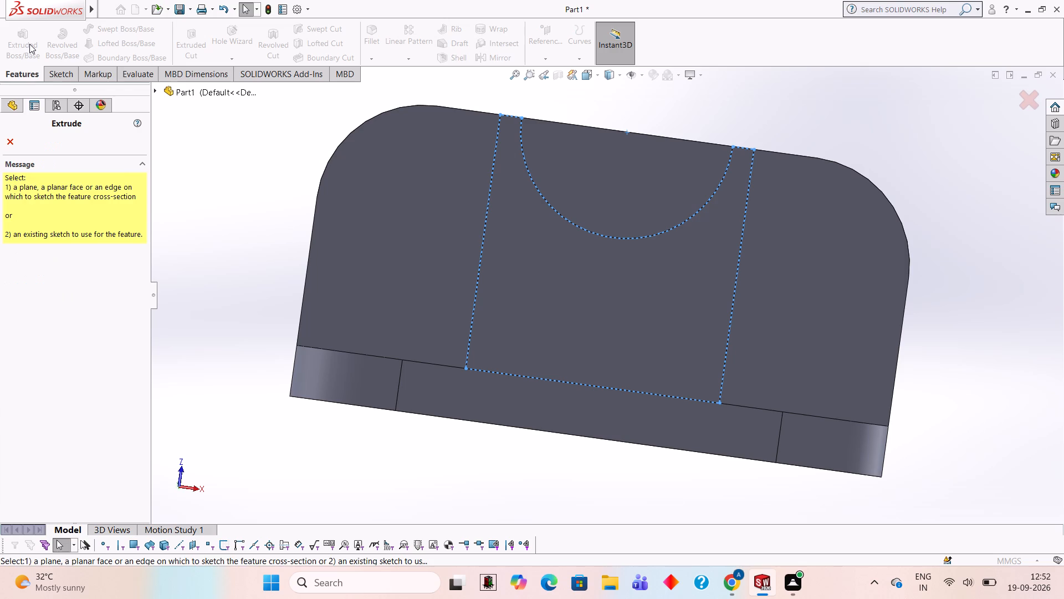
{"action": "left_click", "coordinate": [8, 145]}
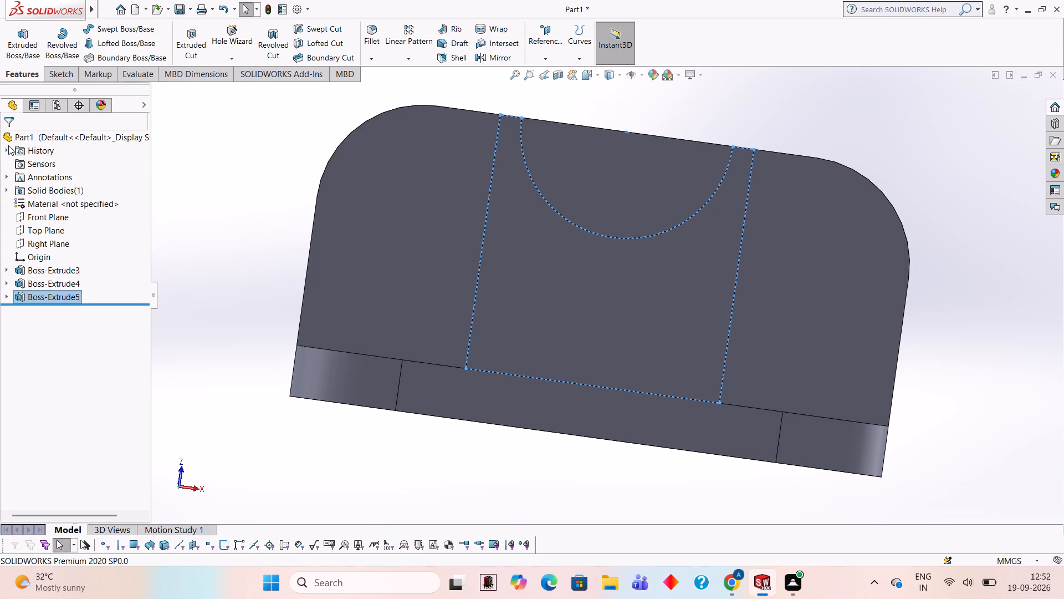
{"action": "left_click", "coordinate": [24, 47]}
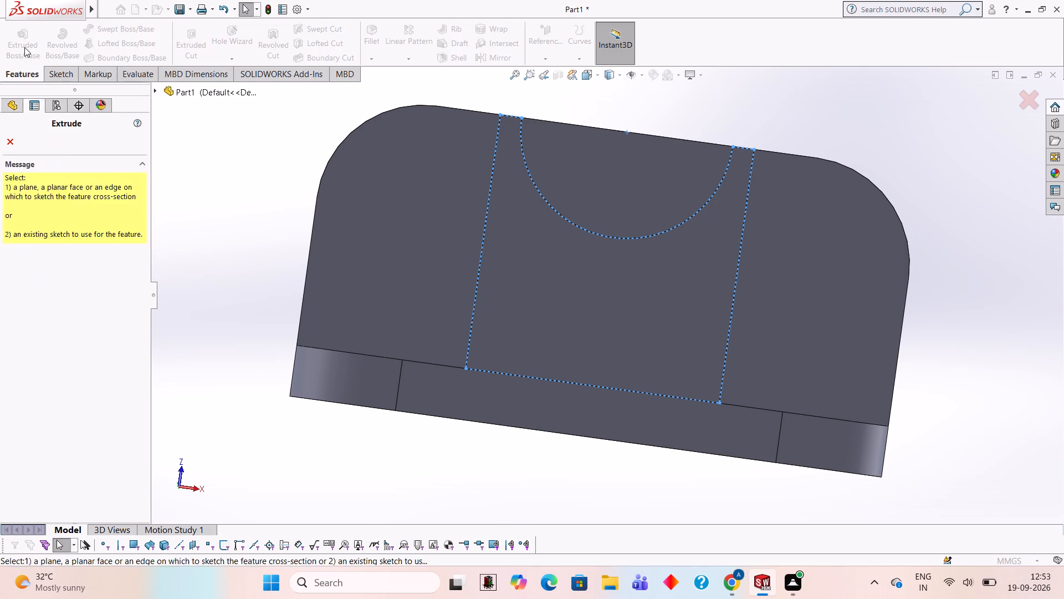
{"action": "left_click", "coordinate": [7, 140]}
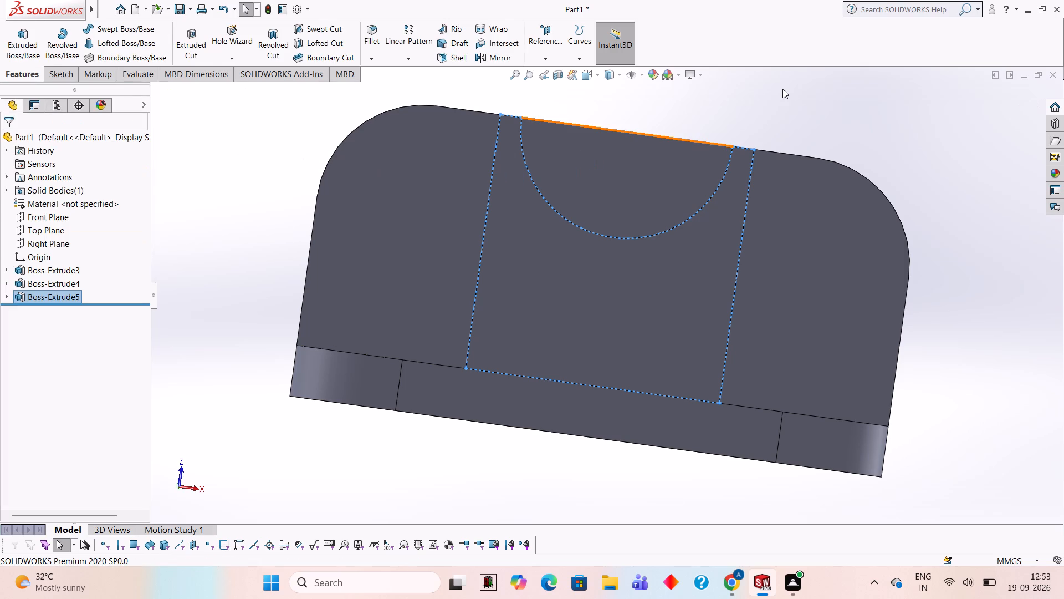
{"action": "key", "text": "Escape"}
Undo the 98 mm boss extrusion of the semicircle-notched profile.
{"action": "key", "text": "ctrl+z"}
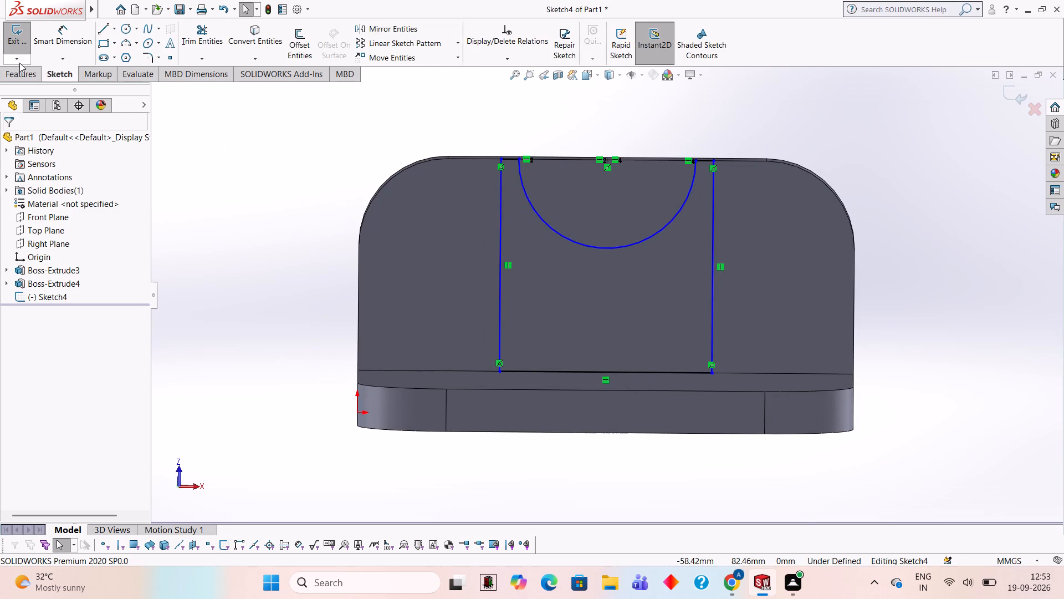
Extrude the semicircle-notched profile as a blind boss 88 mm deep, merging the result with the plates.
{"action": "left_click_drag", "start_coordinate": [23, 70], "coordinate": [28, 73]}
{"action": "left_click", "coordinate": [27, 42]}
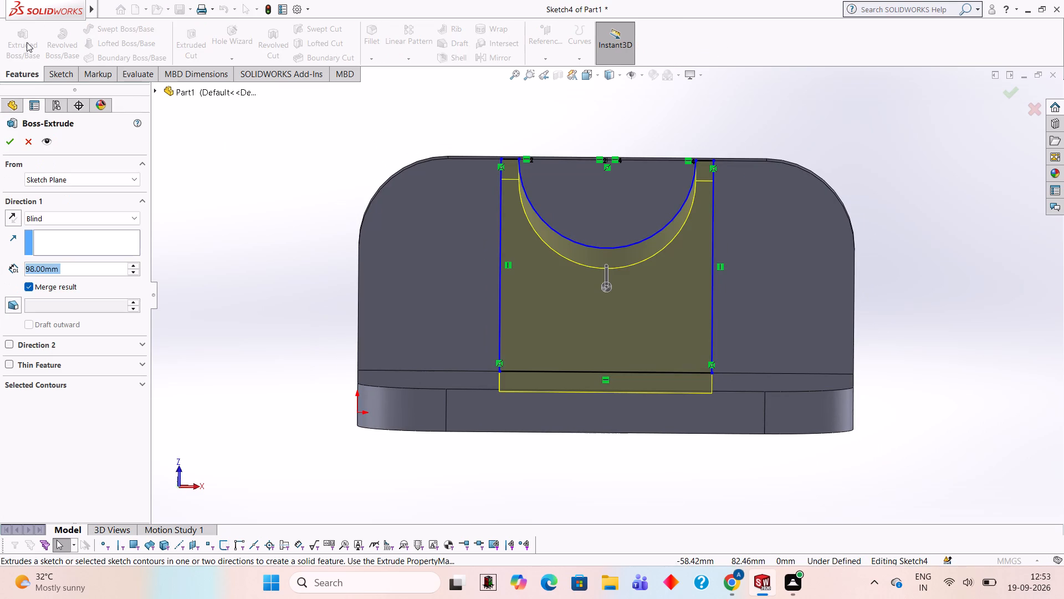
{"action": "middle_click_drag", "start_coordinate": [800, 98], "coordinate": [746, 270]}
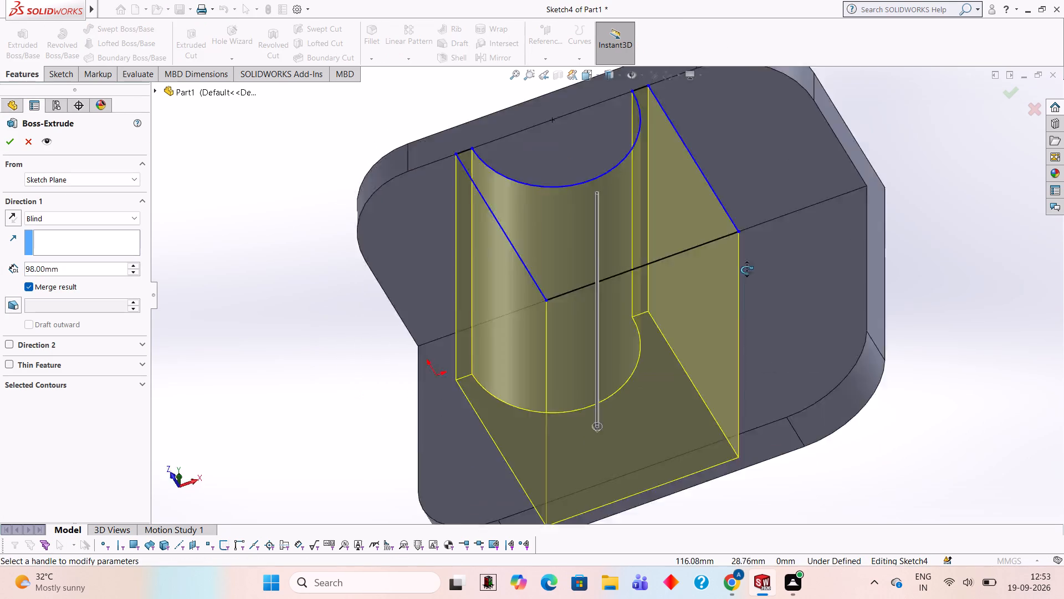
{"action": "middle_click_drag", "start_coordinate": [746, 270], "coordinate": [746, 295]}
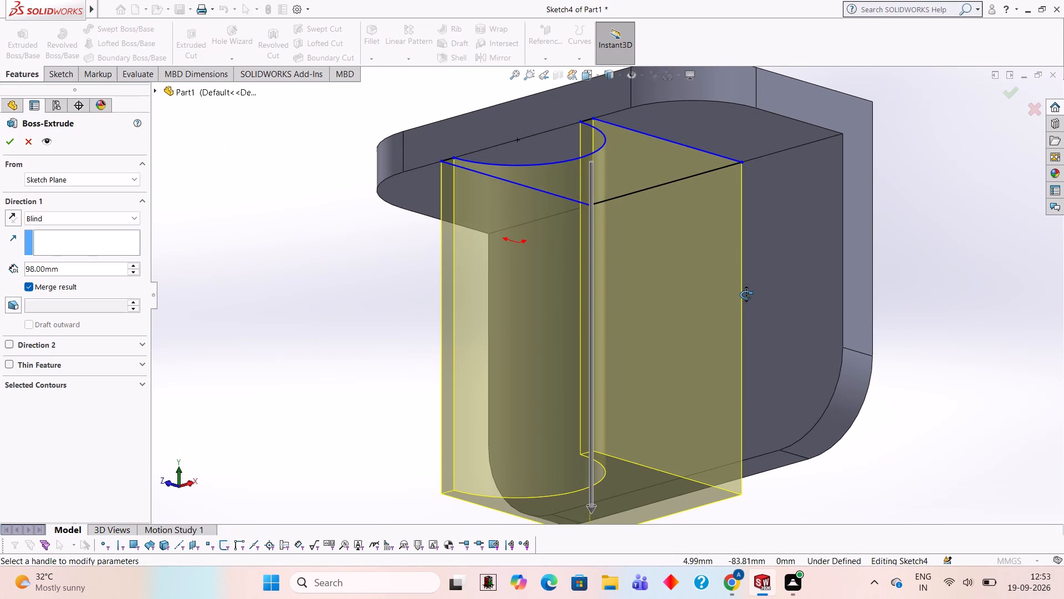
{"action": "middle_click_drag", "start_coordinate": [746, 295], "coordinate": [754, 301]}
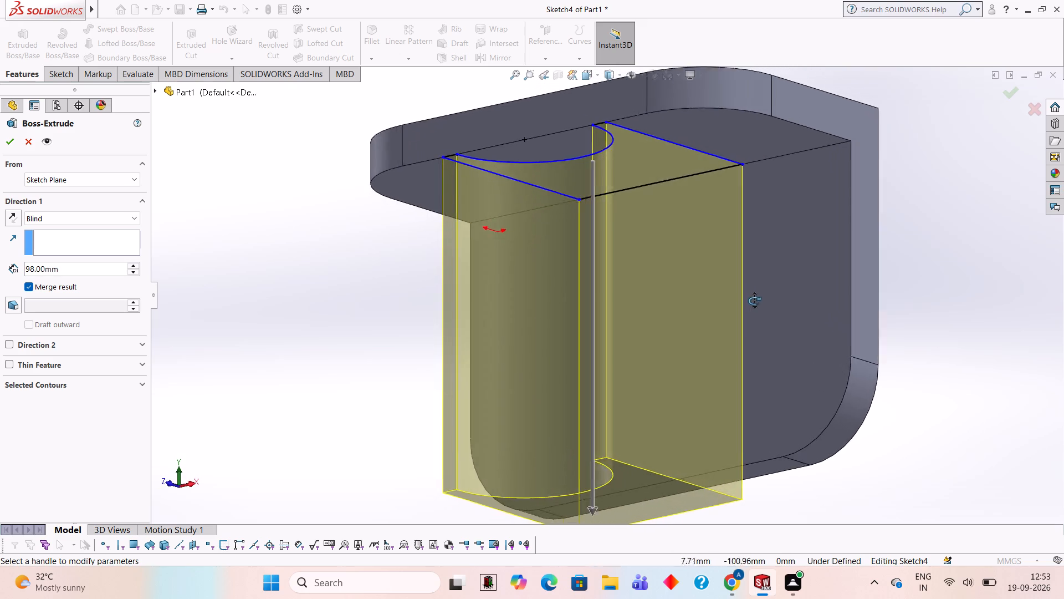
{"action": "middle_click_drag", "start_coordinate": [754, 301], "coordinate": [790, 262]}
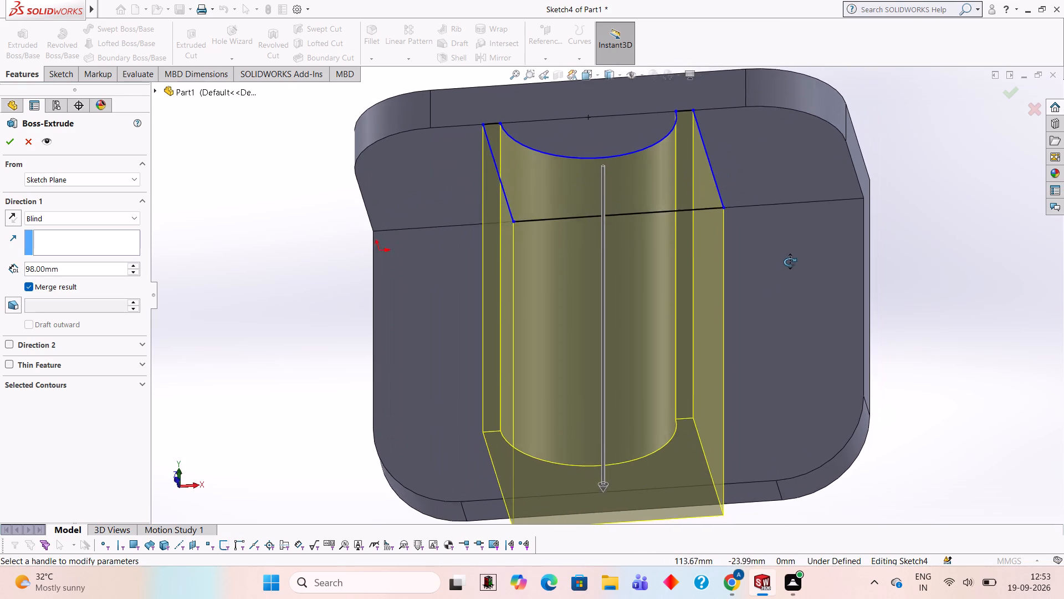
{"action": "middle_click_drag", "start_coordinate": [790, 262], "coordinate": [810, 196]}
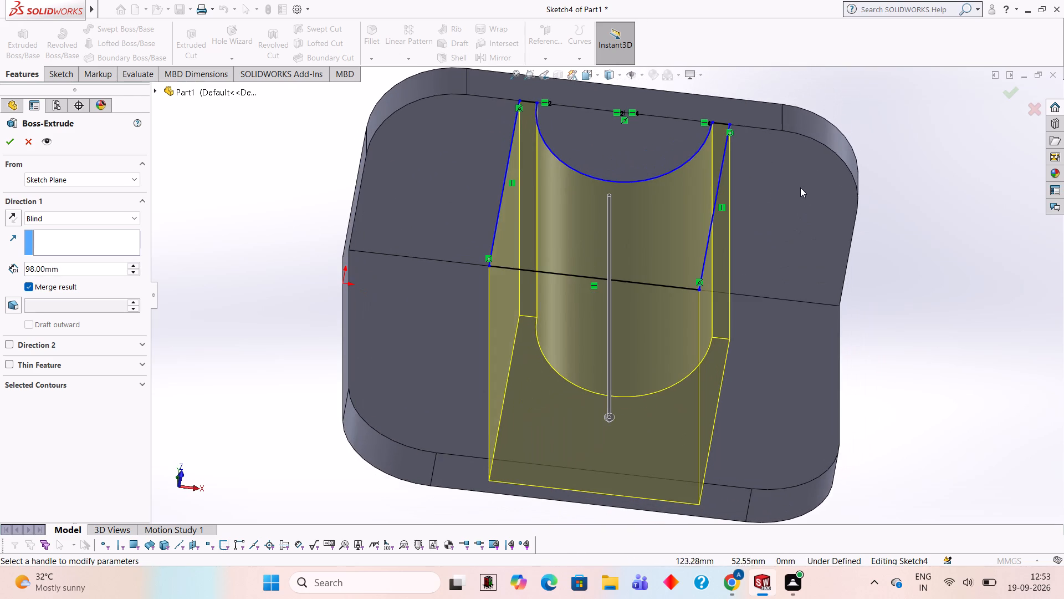
{"action": "middle_click_drag", "start_coordinate": [794, 185], "coordinate": [785, 179]}
{"action": "middle_click_drag", "start_coordinate": [784, 178], "coordinate": [761, 163]}
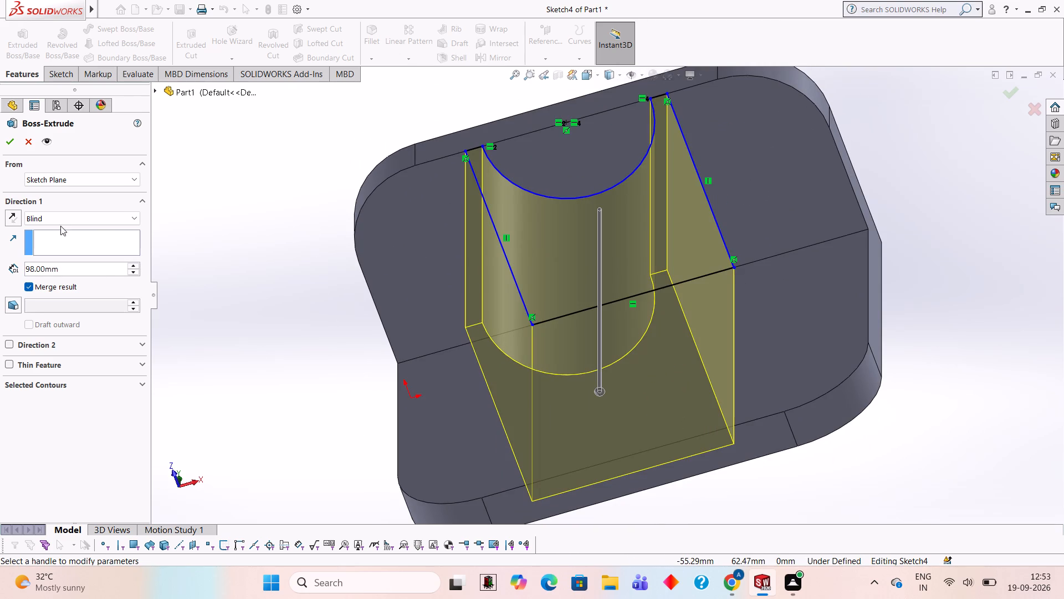
{"action": "left_click", "coordinate": [100, 266]}
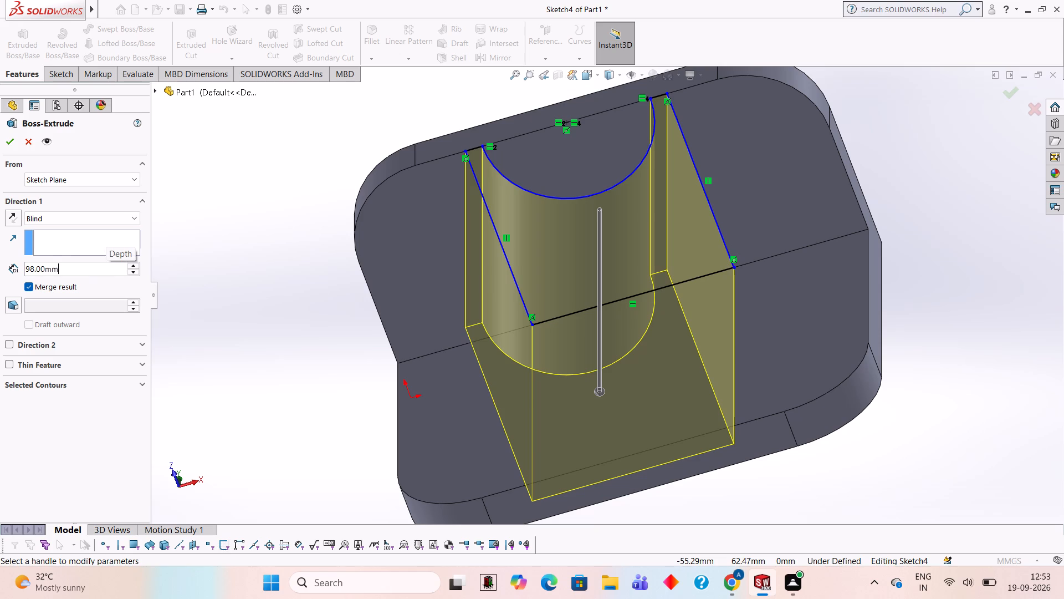
{"action": "key", "text": "BackSpace"}
{"action": "key", "text": "BackSpace"}
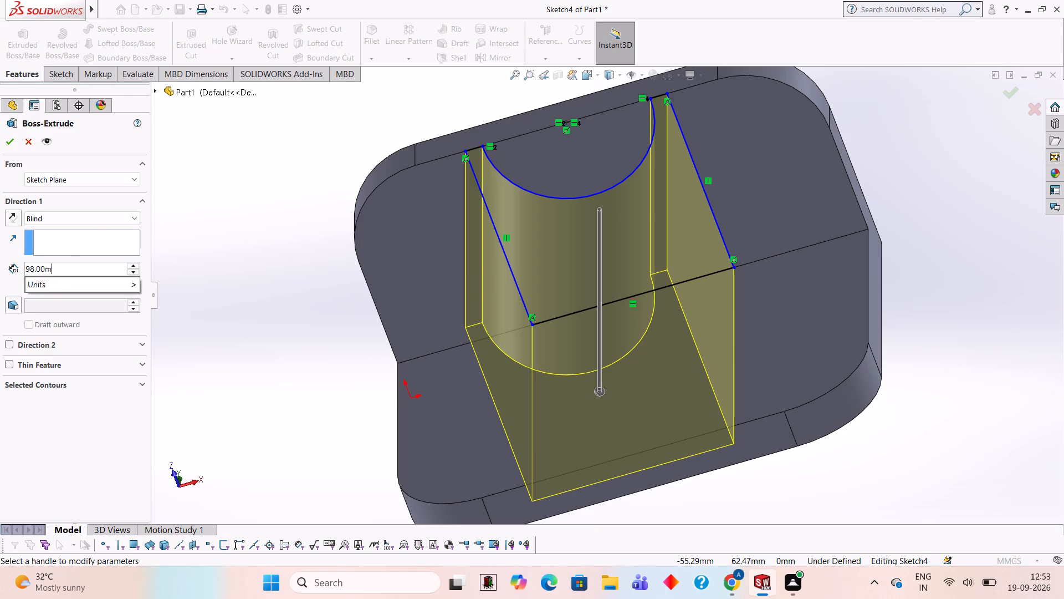
{"action": "key", "text": "BackSpace"}
{"action": "key", "text": "BackSpace"}
{"action": "key", "text": "BackSpace"}
{"action": "key", "text": "BackSpace"}
{"action": "key", "text": "BackSpace"}
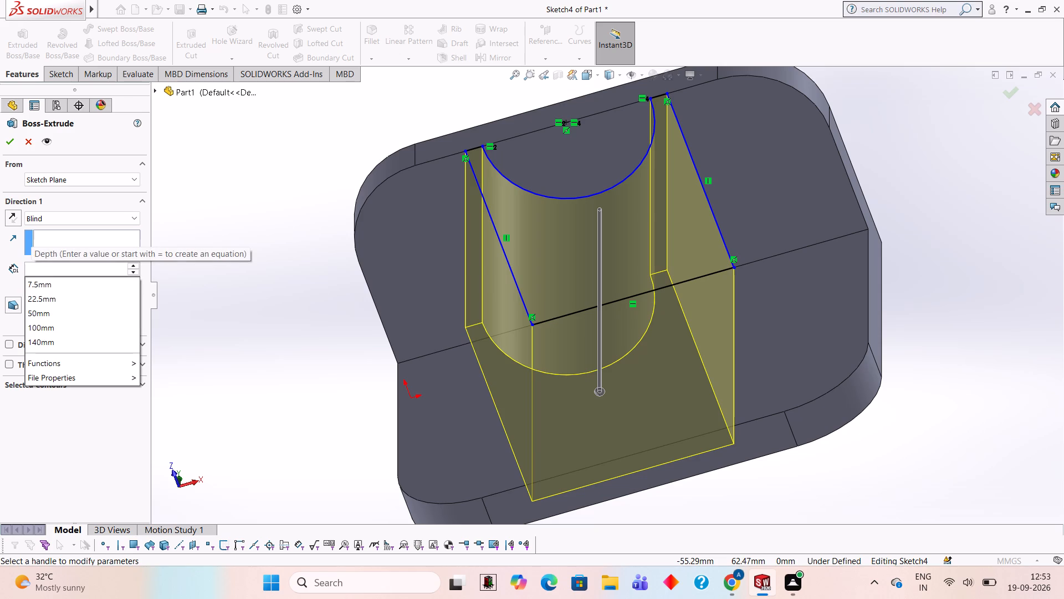
{"action": "key", "text": "8"}
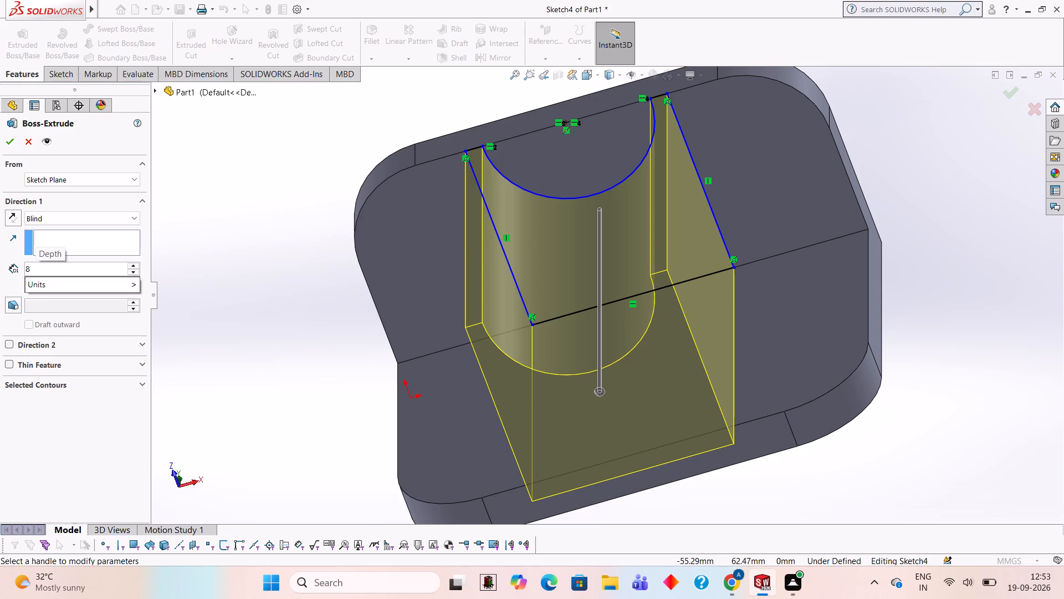
{"action": "key", "text": "8"}
{"action": "key", "text": "Return"}
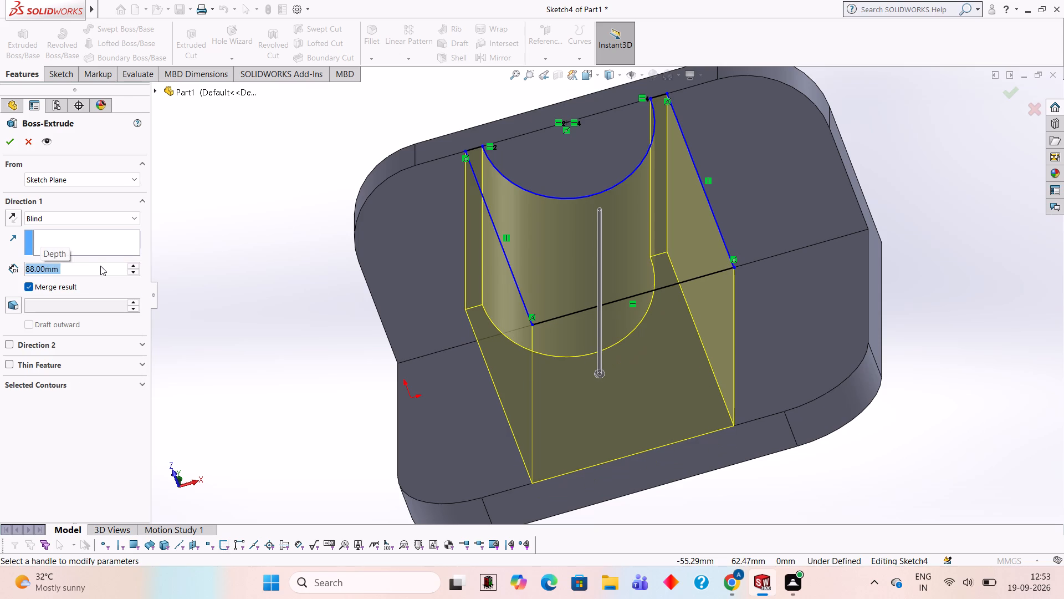
{"action": "middle_click_drag", "start_coordinate": [785, 331], "coordinate": [749, 499]}
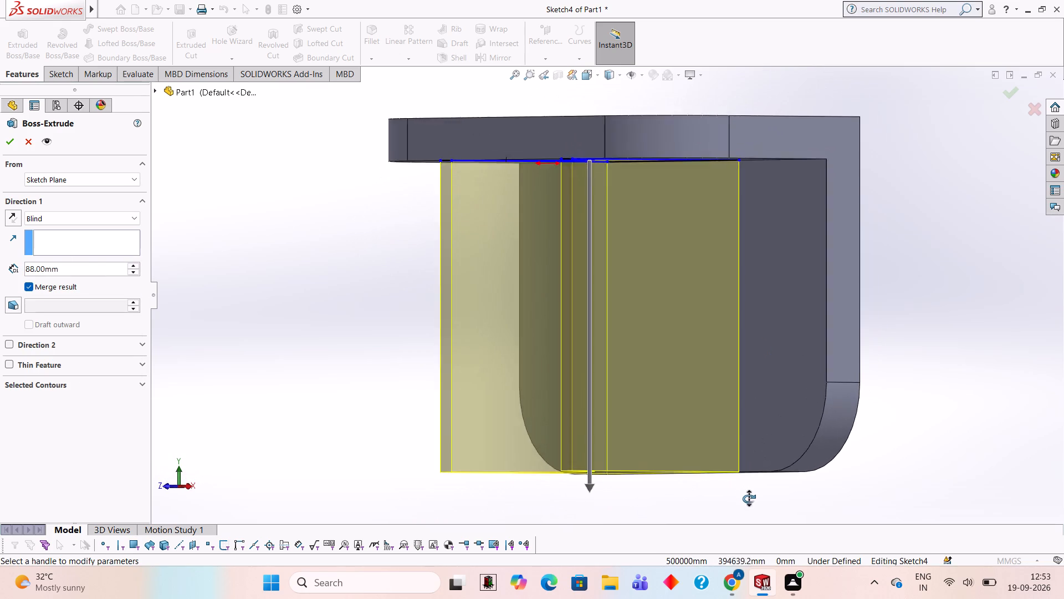
{"action": "middle_click_drag", "start_coordinate": [749, 499], "coordinate": [855, 509]}
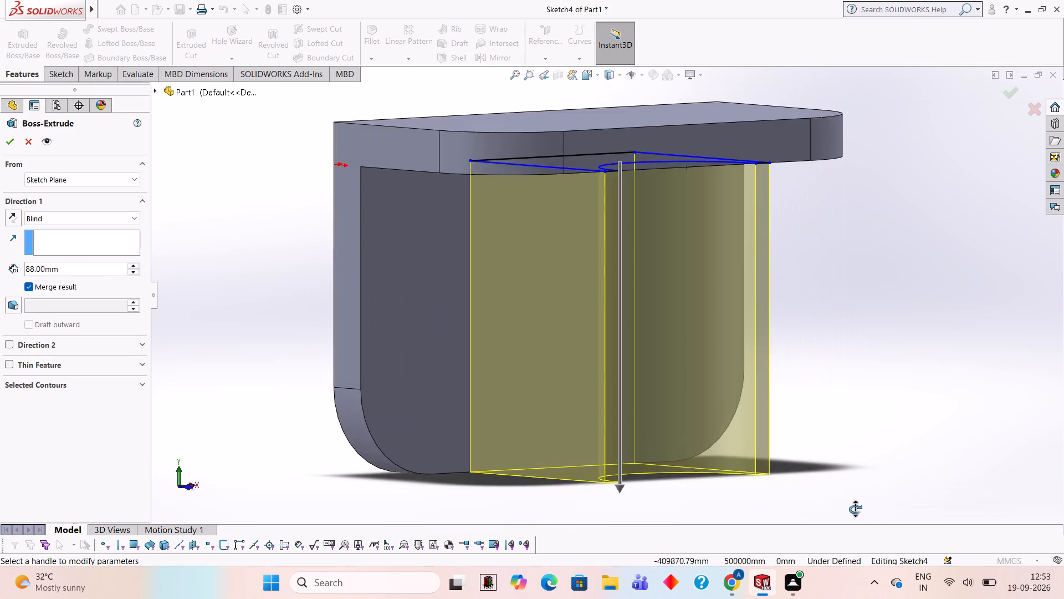
{"action": "middle_click_drag", "start_coordinate": [855, 509], "coordinate": [817, 282]}
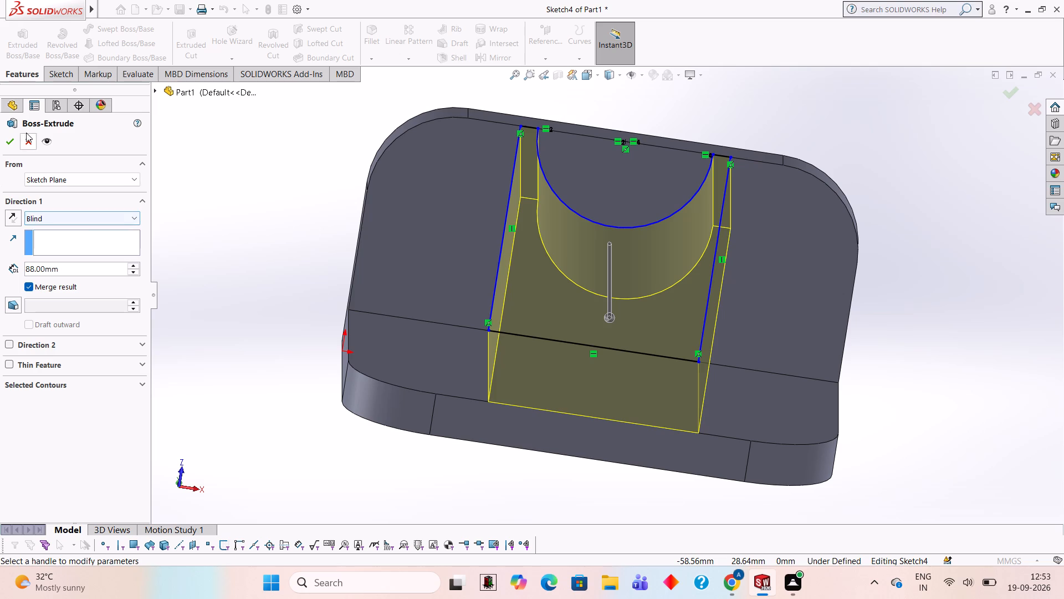
{"action": "left_click", "coordinate": [13, 143]}
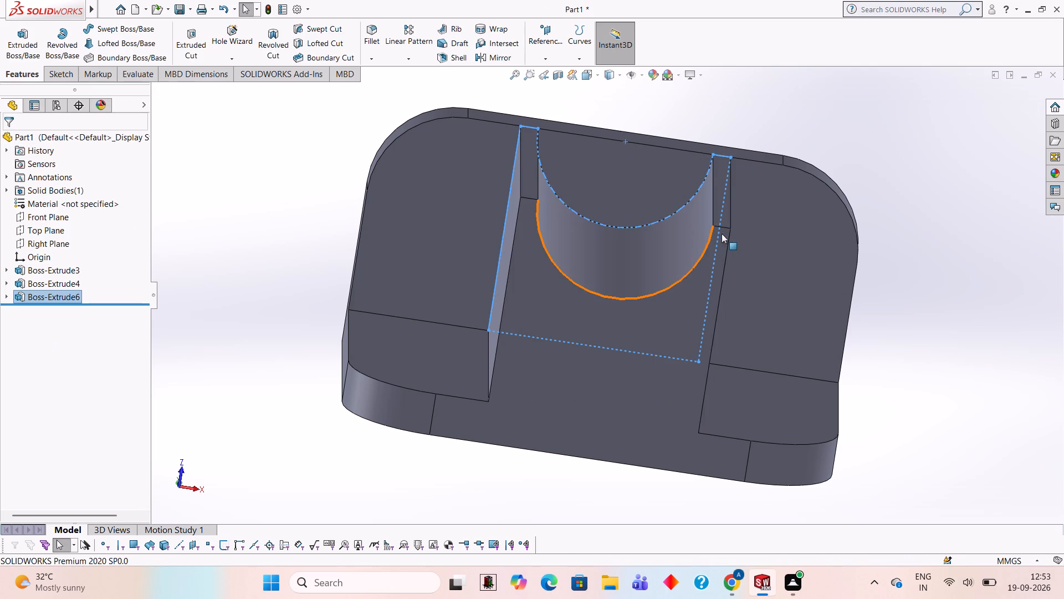
Start a sketch on the plate face enclosed by the semicircular recess and draw a horizontal line joining the semicircle's two ends.
{"action": "middle_click_drag", "start_coordinate": [727, 233], "coordinate": [722, 388]}
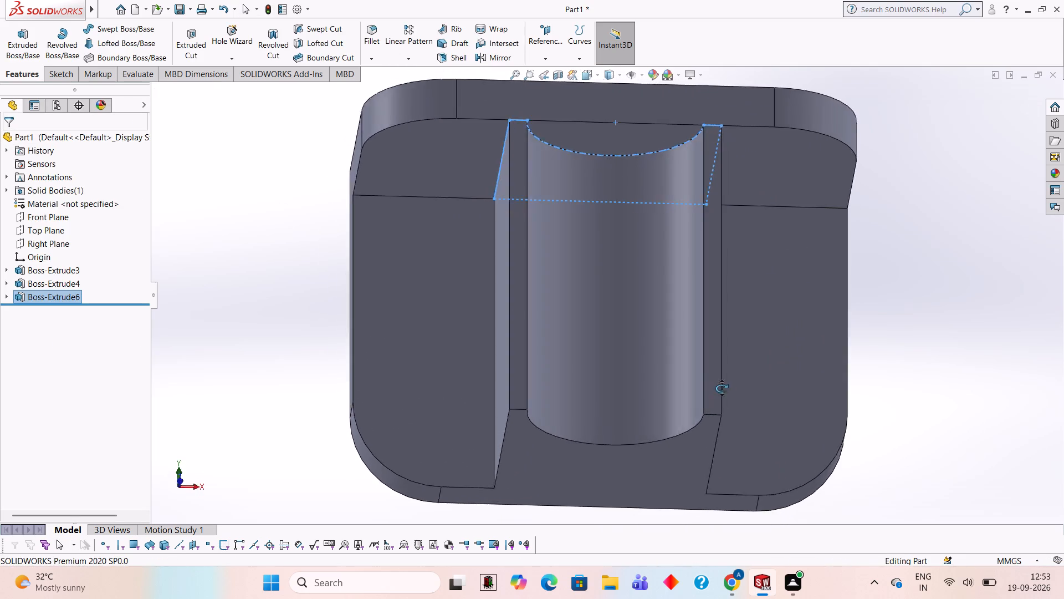
{"action": "middle_click_drag", "start_coordinate": [722, 388], "coordinate": [697, 218]}
{"action": "left_click", "coordinate": [966, 197]}
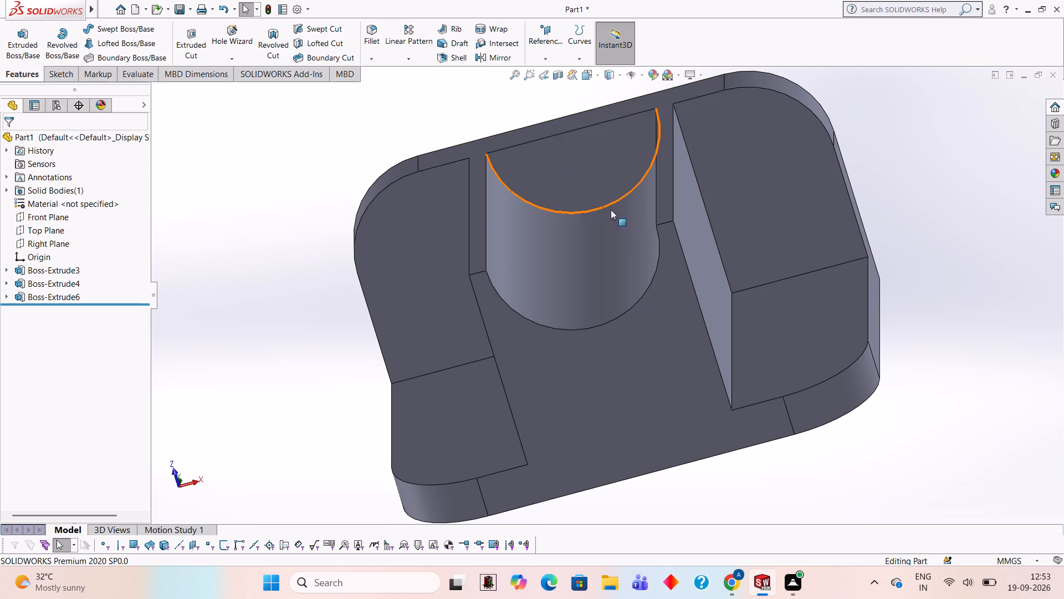
{"action": "scroll", "coordinate": [618, 214], "scroll_direction": "down", "scroll_amount": 1}
{"action": "middle_click_drag", "start_coordinate": [625, 217], "coordinate": [647, 146]}
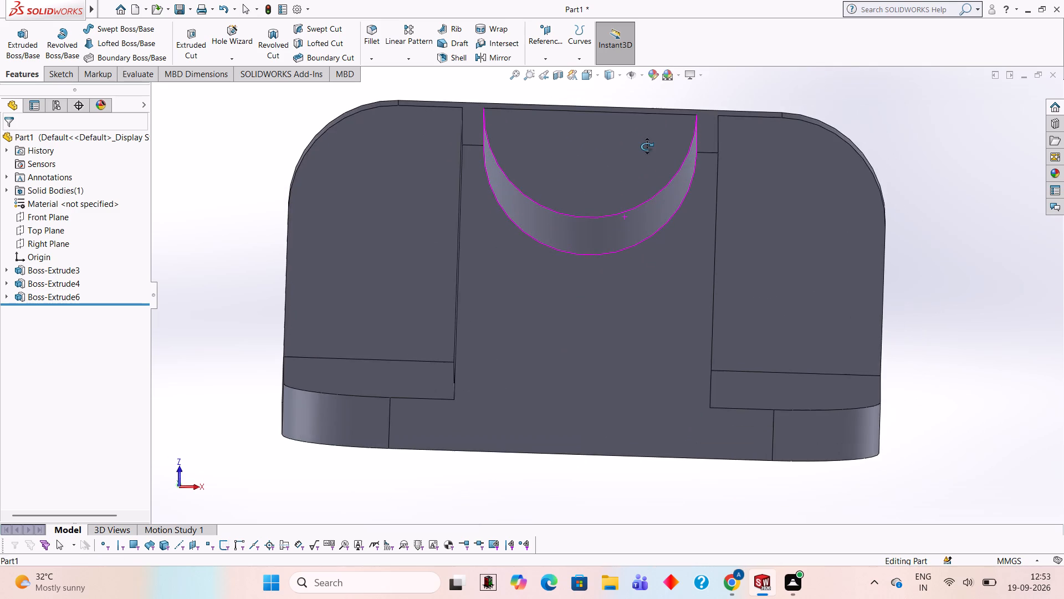
{"action": "middle_click_drag", "start_coordinate": [647, 146], "coordinate": [643, 139]}
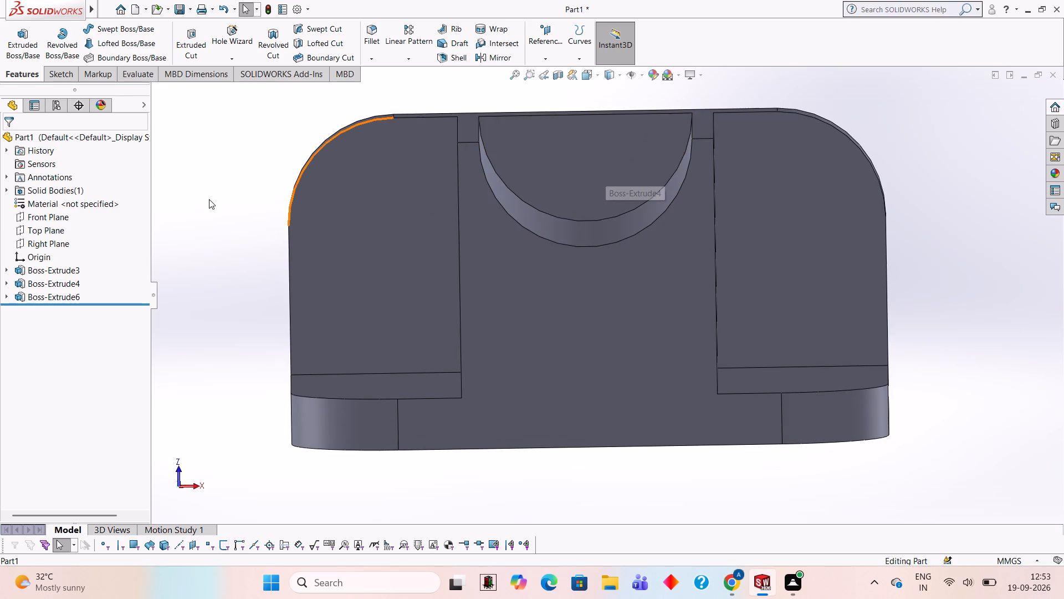
{"action": "left_click", "coordinate": [586, 165]}
{"action": "left_click", "coordinate": [642, 129]}
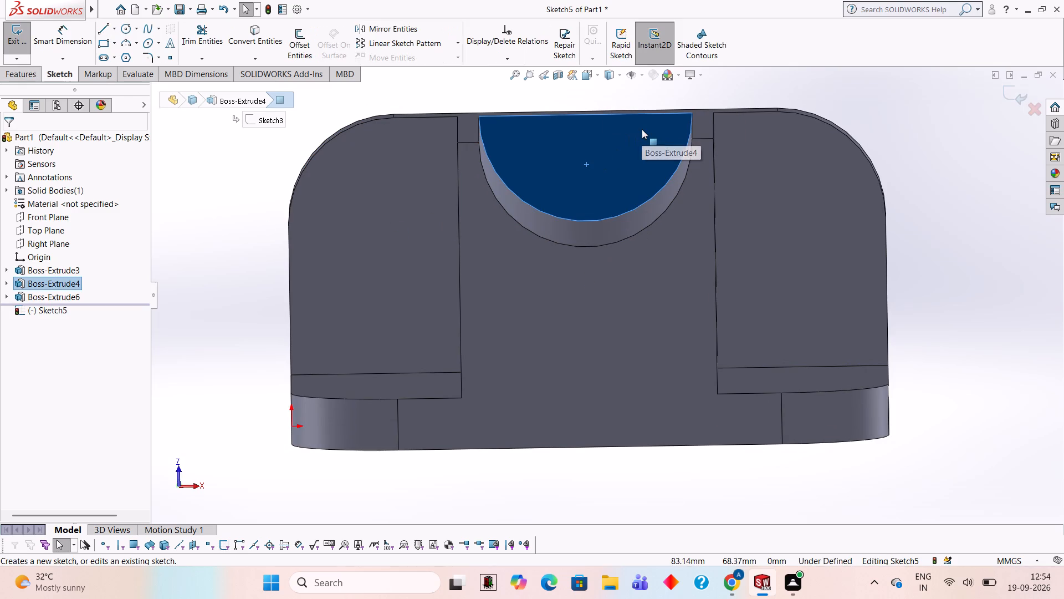
{"action": "key", "text": "ctrl+8"}
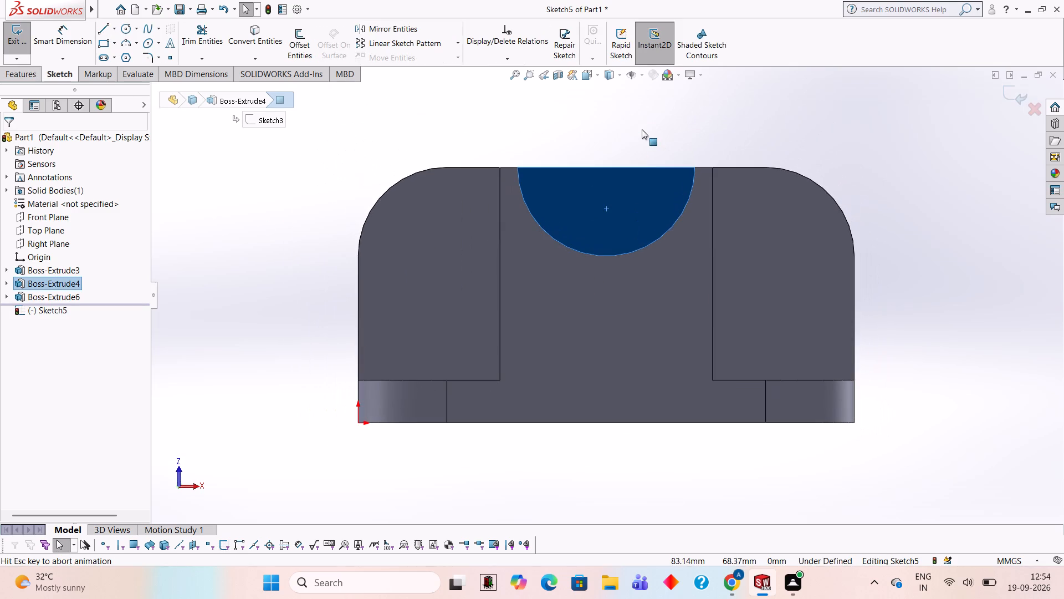
{"action": "left_click", "coordinate": [104, 29]}
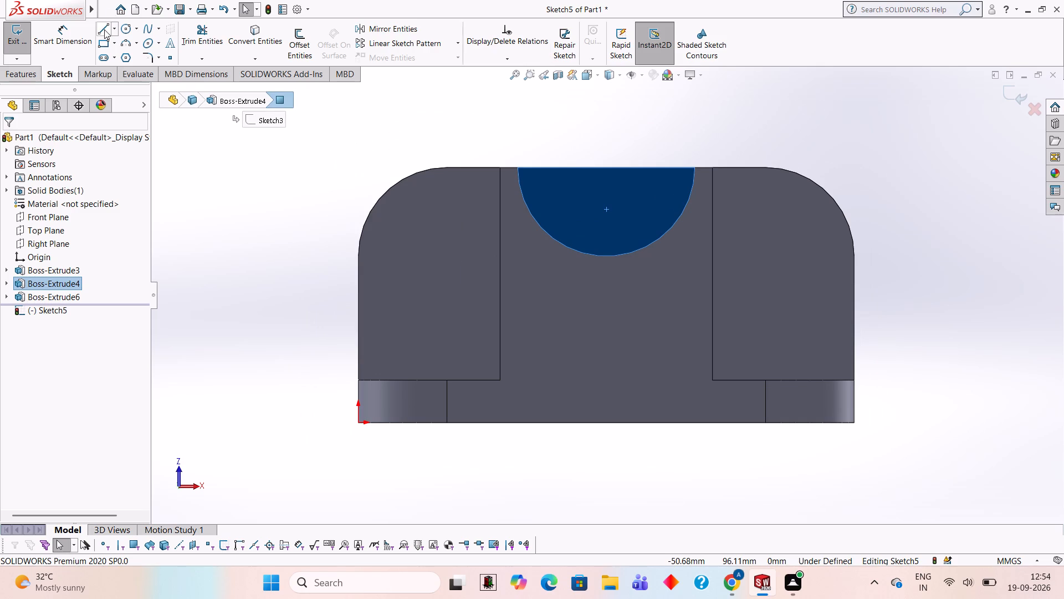
{"action": "left_click", "coordinate": [516, 167]}
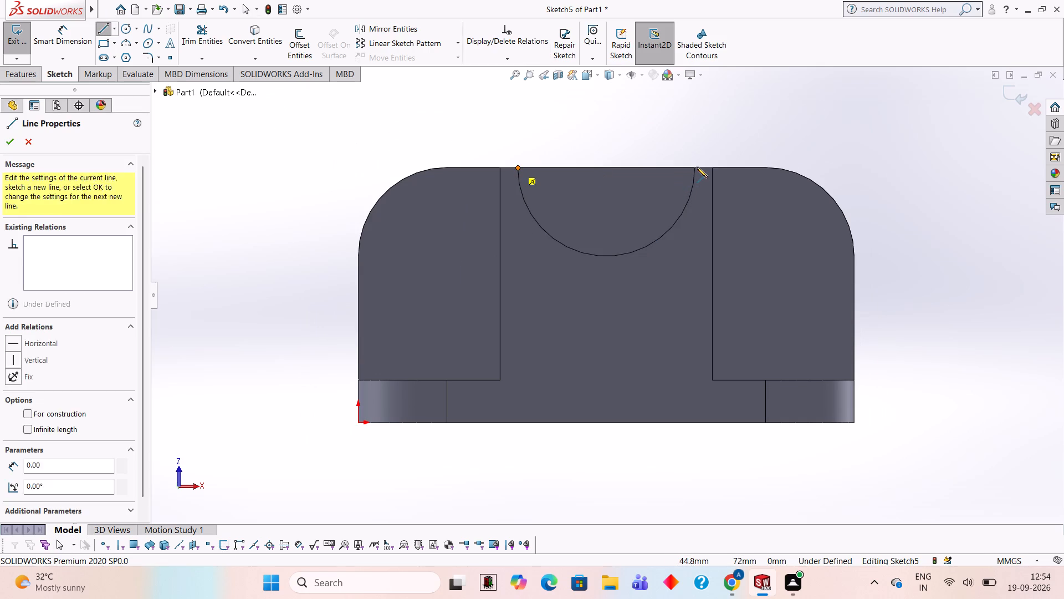
{"action": "left_click", "coordinate": [694, 167]}
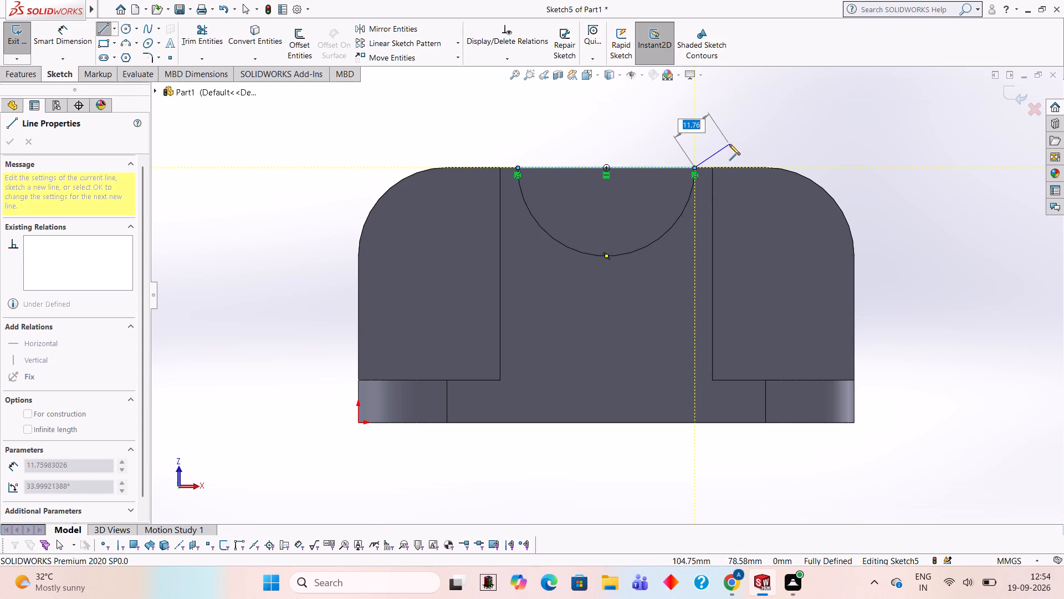
{"action": "key", "text": "Escape"}
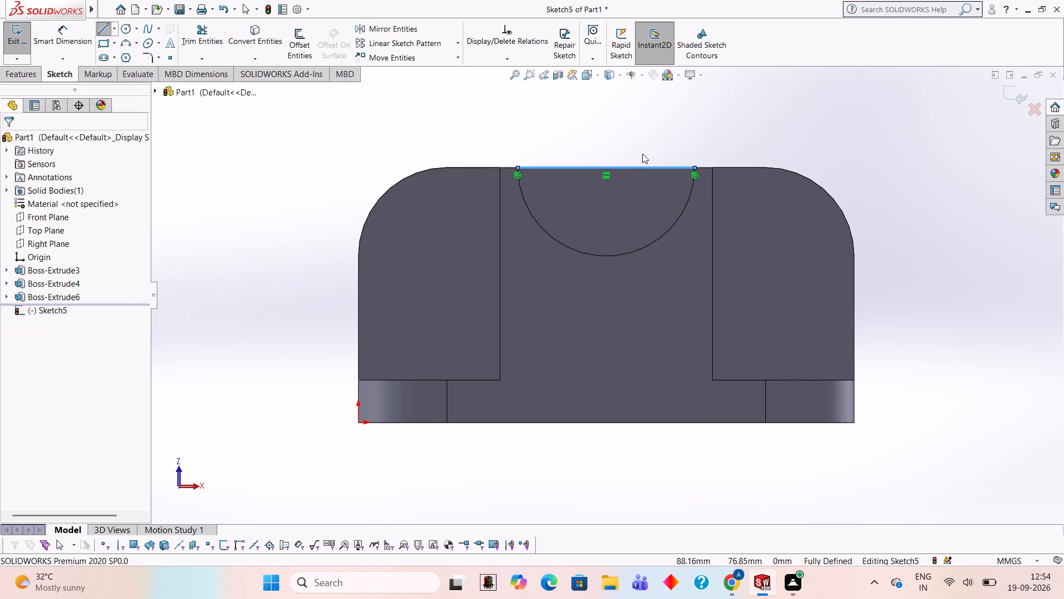
Sketch a 25 mm radius circle centred on the line's midpoint and trim its half outside the plate, leaving a closed semicircle.
{"action": "left_click", "coordinate": [128, 32]}
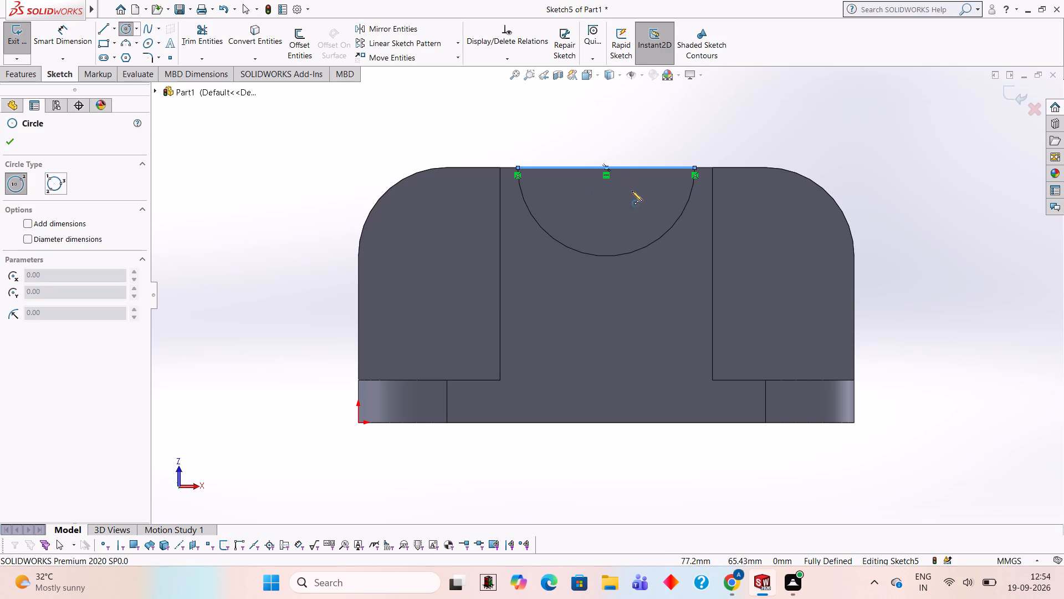
{"action": "left_click", "coordinate": [605, 167]}
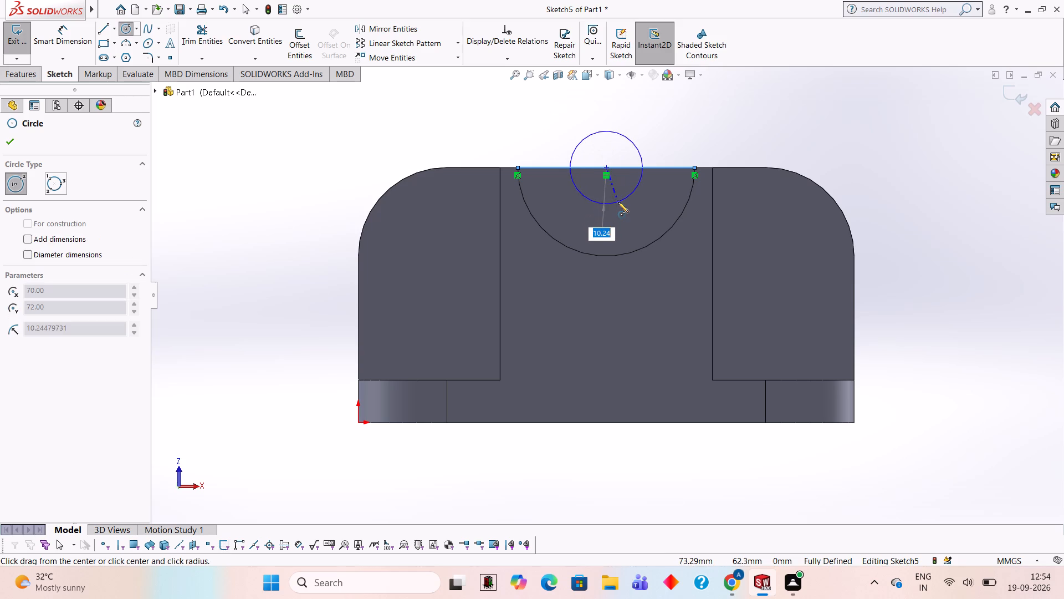
{"action": "type", "text": "25"}
{"action": "key", "text": "Return"}
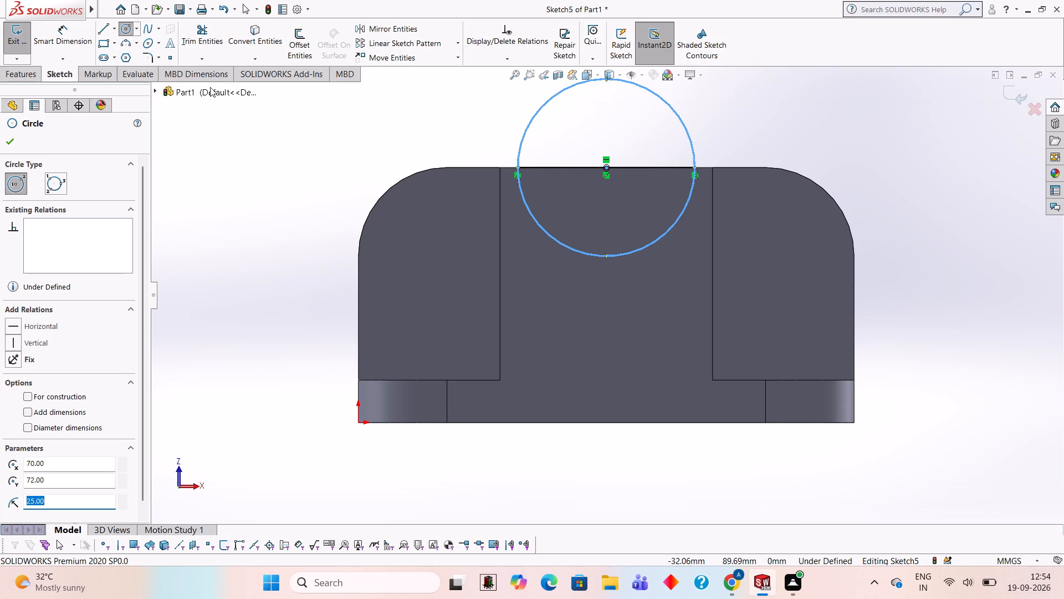
{"action": "left_click", "coordinate": [211, 50]}
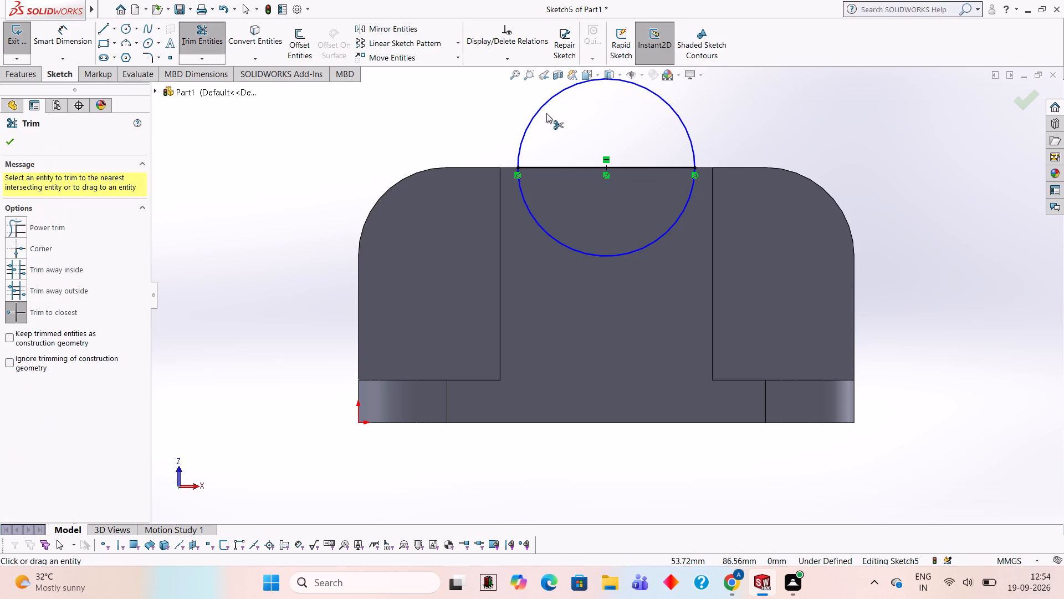
{"action": "left_click", "coordinate": [540, 109]}
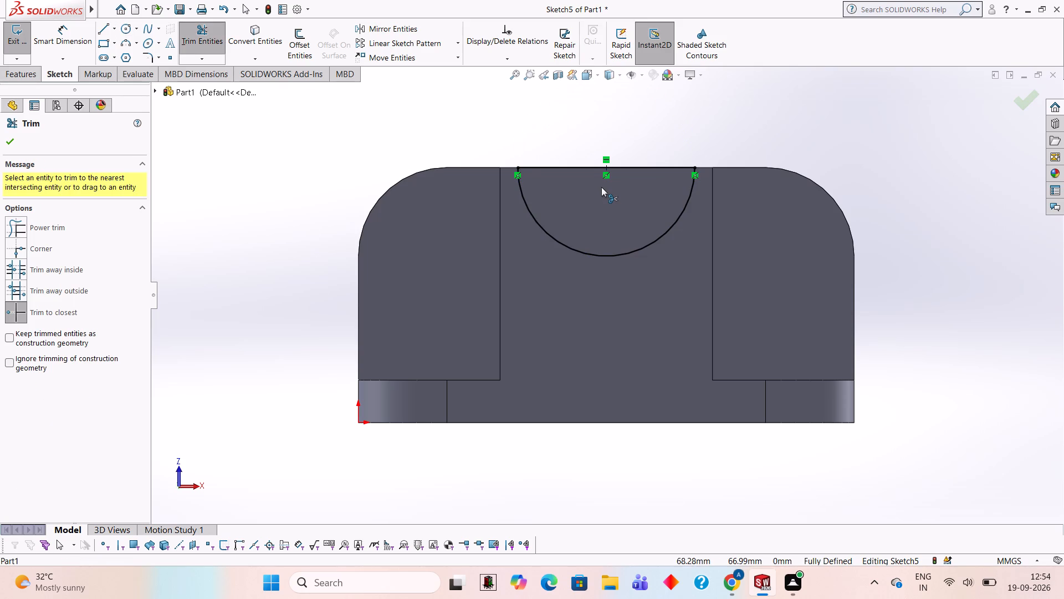
{"action": "middle_click_drag", "start_coordinate": [823, 164], "coordinate": [801, 237]}
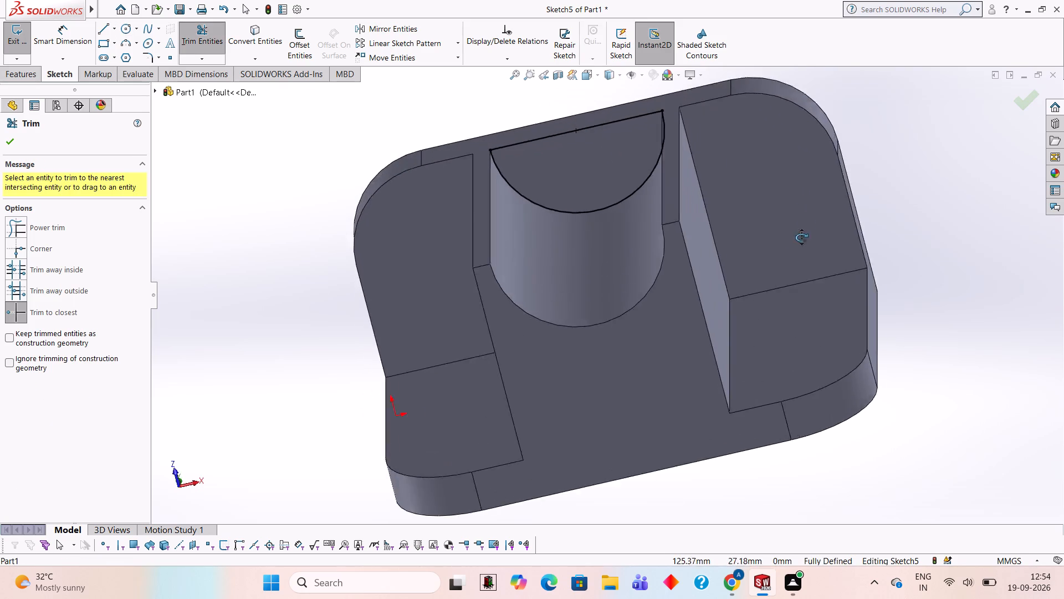
Cut-extrude the closed semicircle sketch blind to a depth of 12 mm, opening the recess through the upright plate.
{"action": "middle_click_drag", "start_coordinate": [801, 237], "coordinate": [820, 153]}
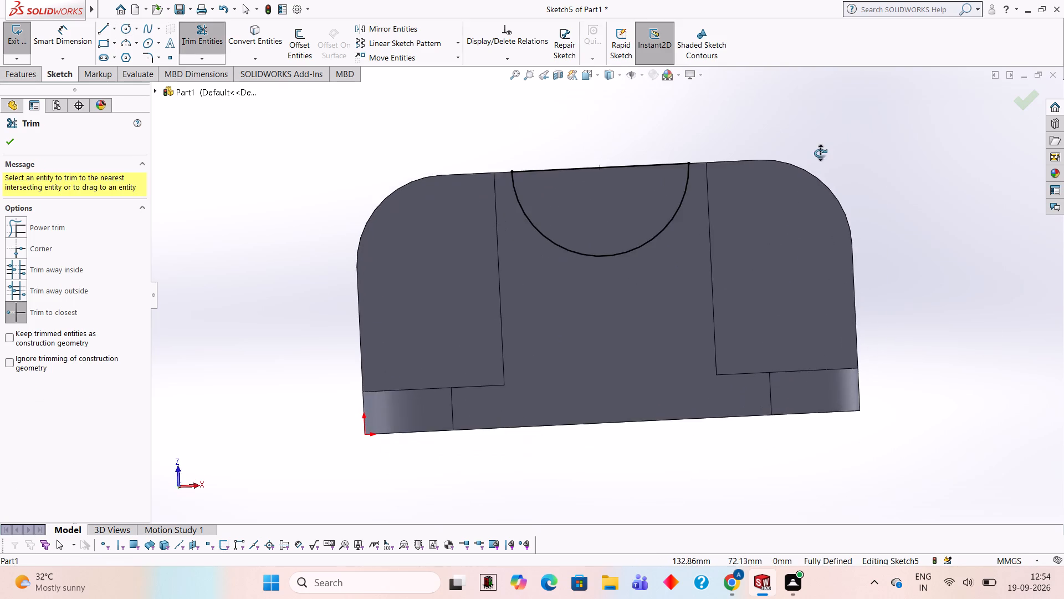
{"action": "middle_click_drag", "start_coordinate": [820, 153], "coordinate": [826, 154]}
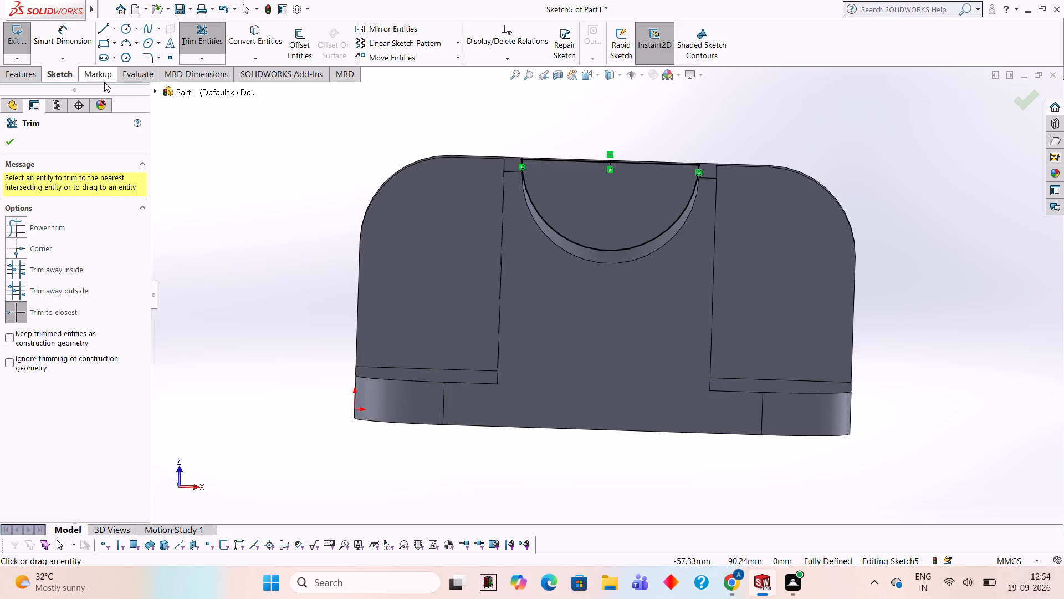
{"action": "left_click", "coordinate": [35, 71]}
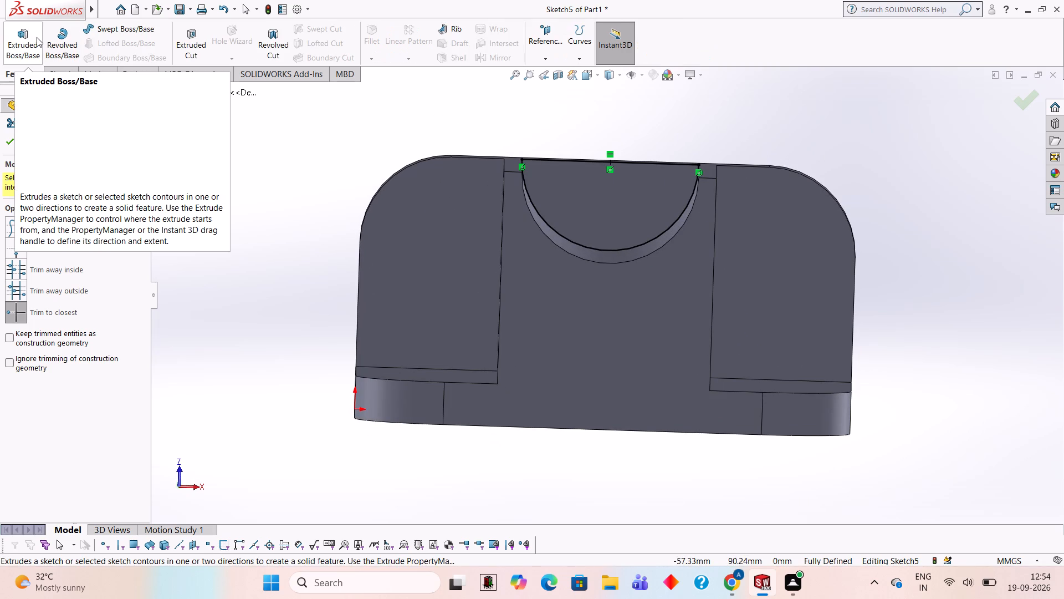
{"action": "left_click", "coordinate": [206, 35]}
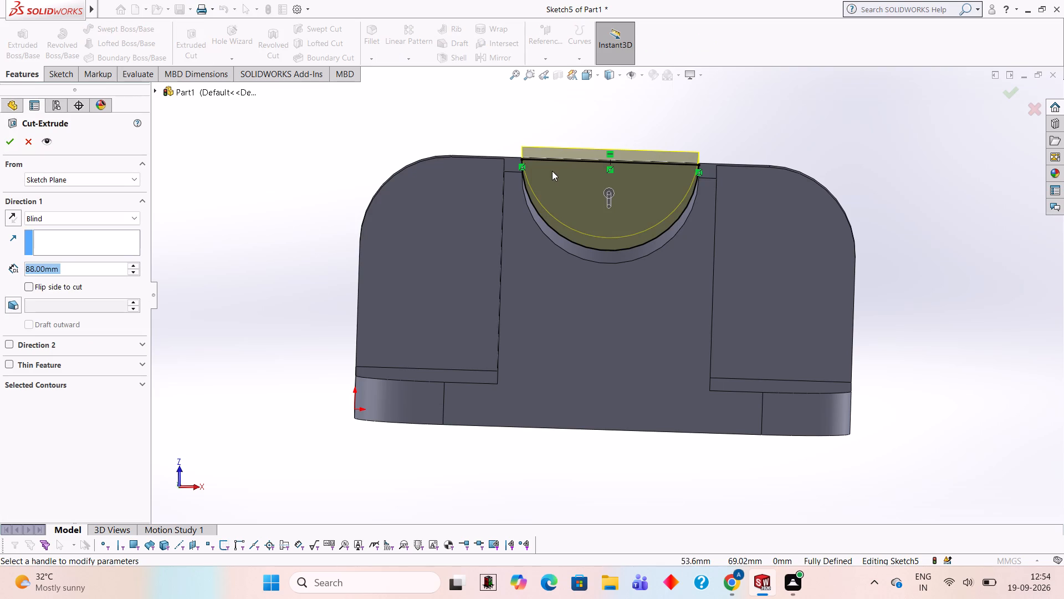
{"action": "middle_click_drag", "start_coordinate": [493, 172], "coordinate": [467, 232]}
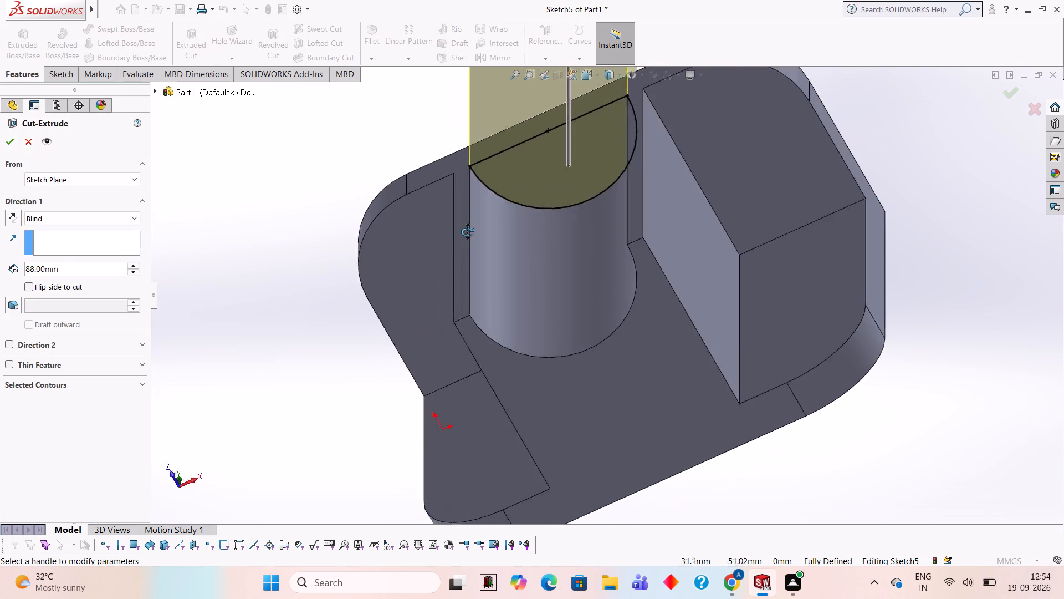
{"action": "middle_click_drag", "start_coordinate": [467, 232], "coordinate": [484, 172]}
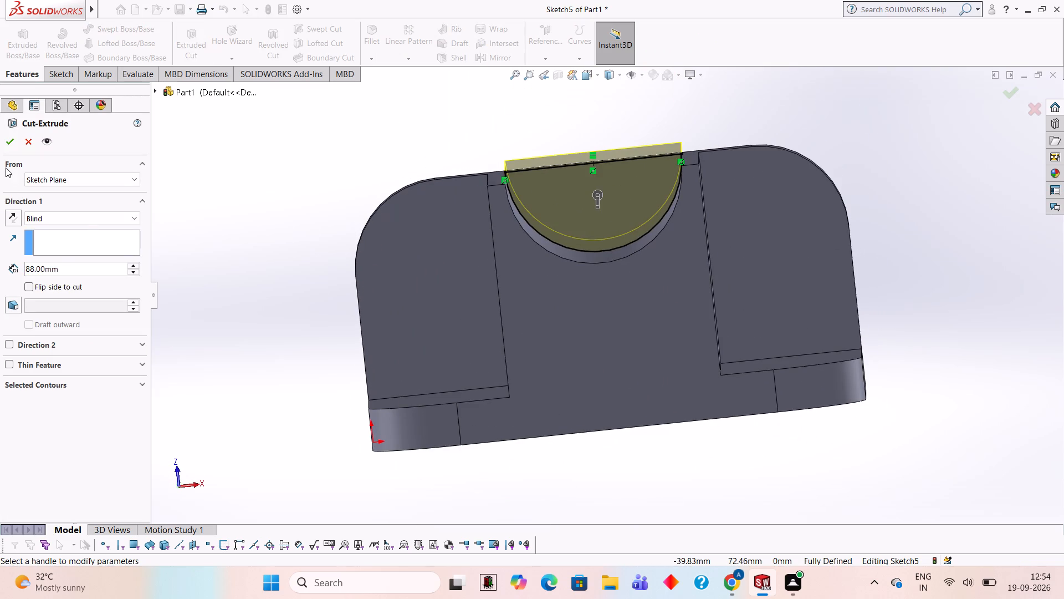
{"action": "left_click", "coordinate": [108, 268]}
{"action": "key", "text": "BackSpace"}
{"action": "key", "text": "BackSpace"}
{"action": "key", "text": "BackSpace"}
{"action": "key", "text": "BackSpace"}
{"action": "key", "text": "BackSpace"}
{"action": "key", "text": "BackSpace"}
{"action": "key", "text": "BackSpace"}
{"action": "key", "text": "BackSpace"}
{"action": "key", "text": "BackSpace"}
{"action": "key", "text": "BackSpace"}
{"action": "key", "text": "BackSpace"}
{"action": "key", "text": "BackSpace"}
{"action": "key", "text": "BackSpace"}
{"action": "key", "text": "BackSpace"}
{"action": "key", "text": "BackSpace"}
{"action": "key", "text": "BackSpace"}
{"action": "key", "text": "BackSpace"}
{"action": "key", "text": "BackSpace"}
{"action": "key", "text": "BackSpace"}
{"action": "key", "text": "BackSpace"}
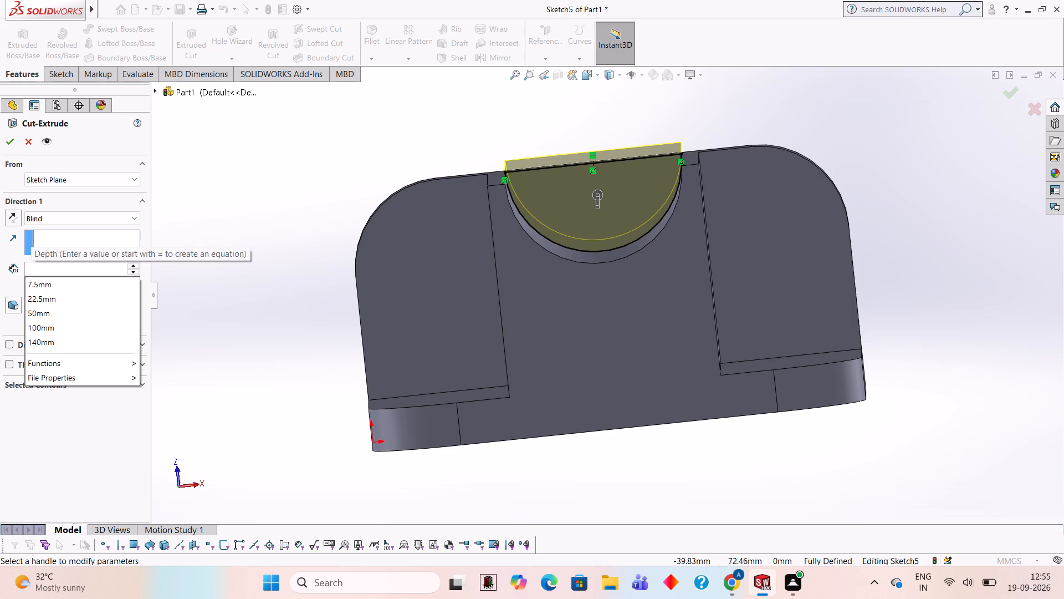
{"action": "type", "text": "12"}
{"action": "key", "text": "Return"}
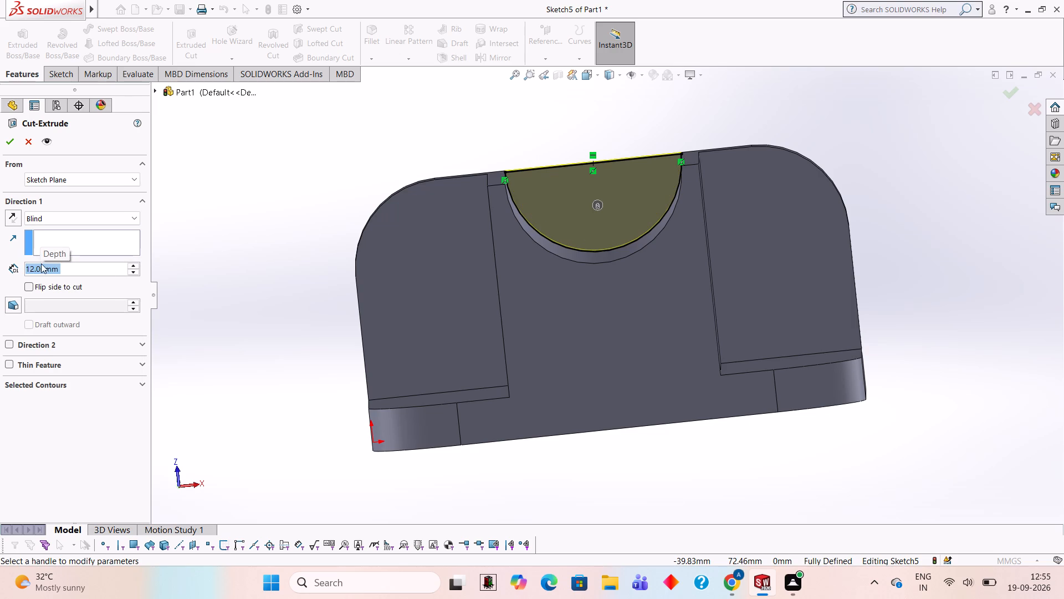
{"action": "left_click", "coordinate": [11, 146]}
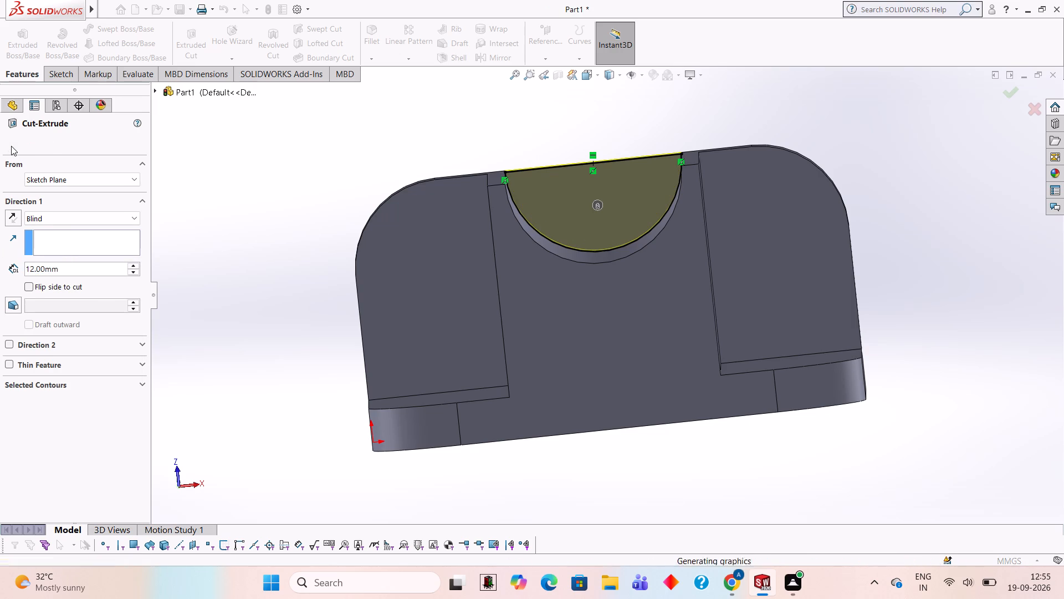
{"action": "left_click", "coordinate": [582, 128]}
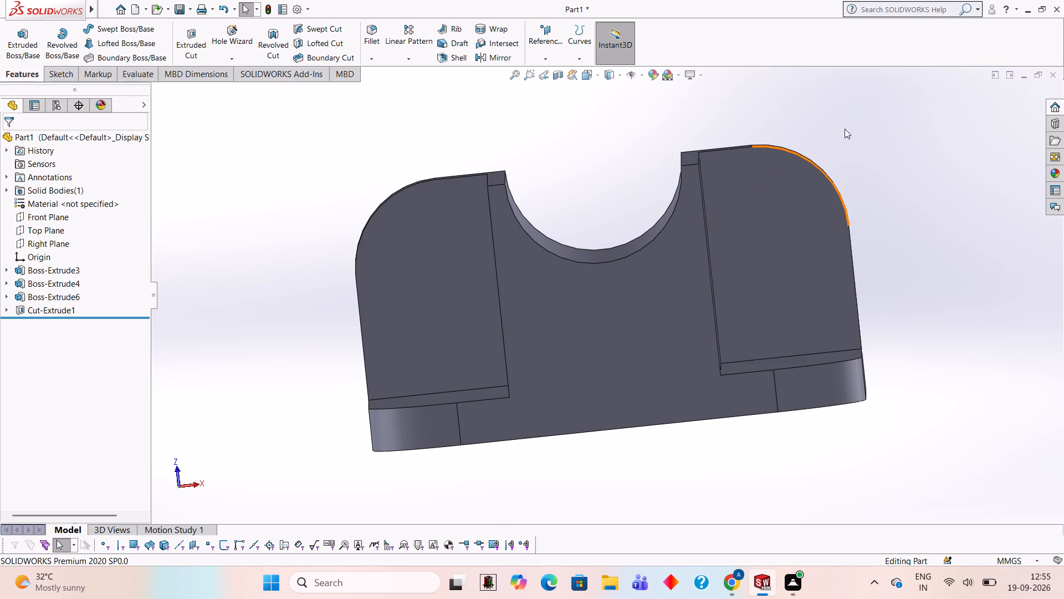
Sketch a corner rectangle 25 mm wide and 15 mm high on the upright plate's face, on the +X side of the semicircular recess.
{"action": "middle_click_drag", "start_coordinate": [845, 129], "coordinate": [903, 159]}
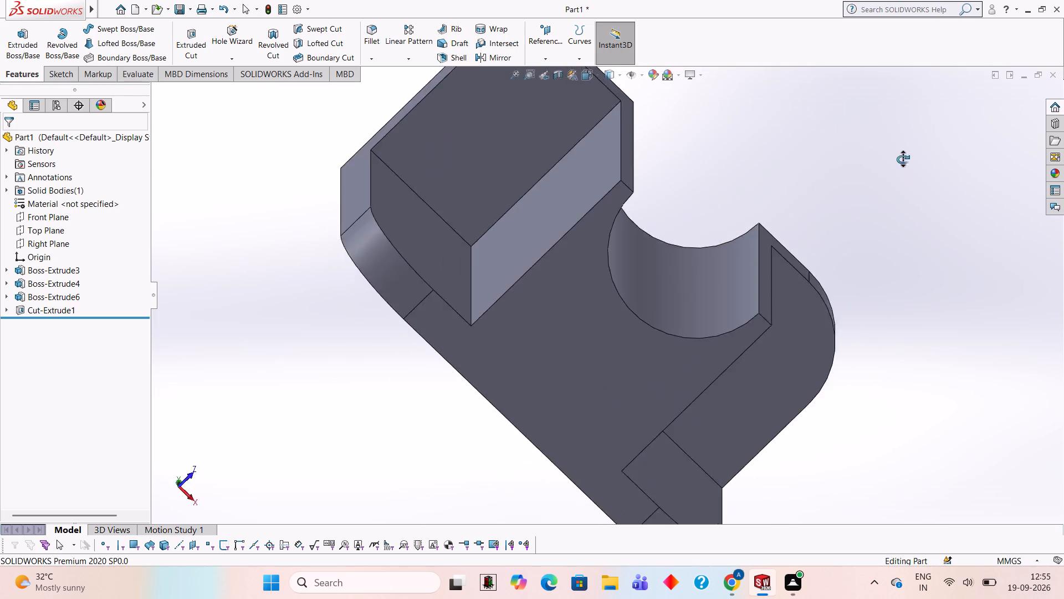
{"action": "middle_click_drag", "start_coordinate": [903, 159], "coordinate": [852, 123]}
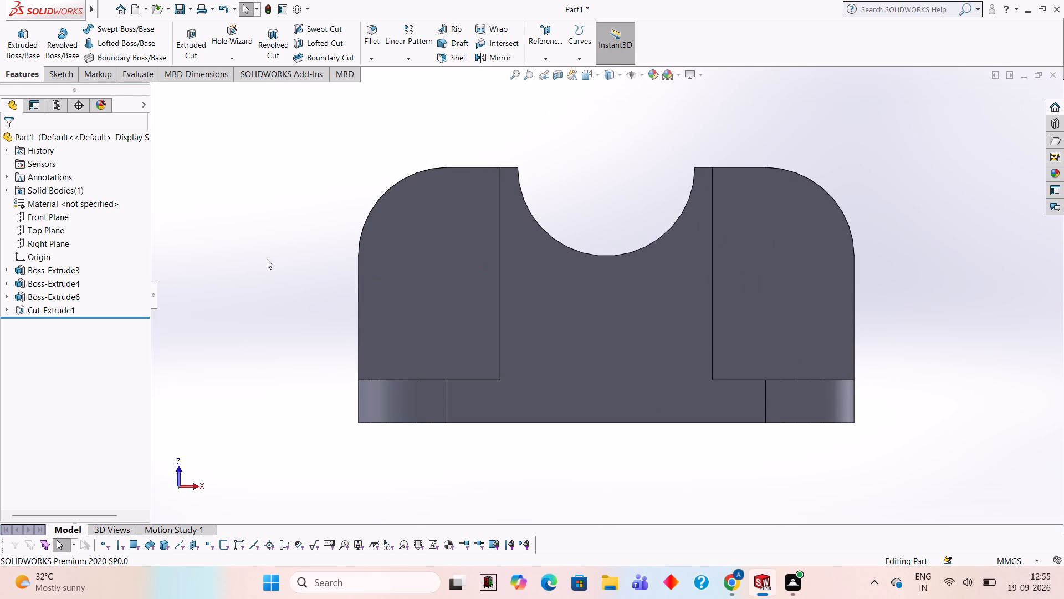
{"action": "left_click", "coordinate": [47, 73]}
{"action": "left_click", "coordinate": [107, 43]}
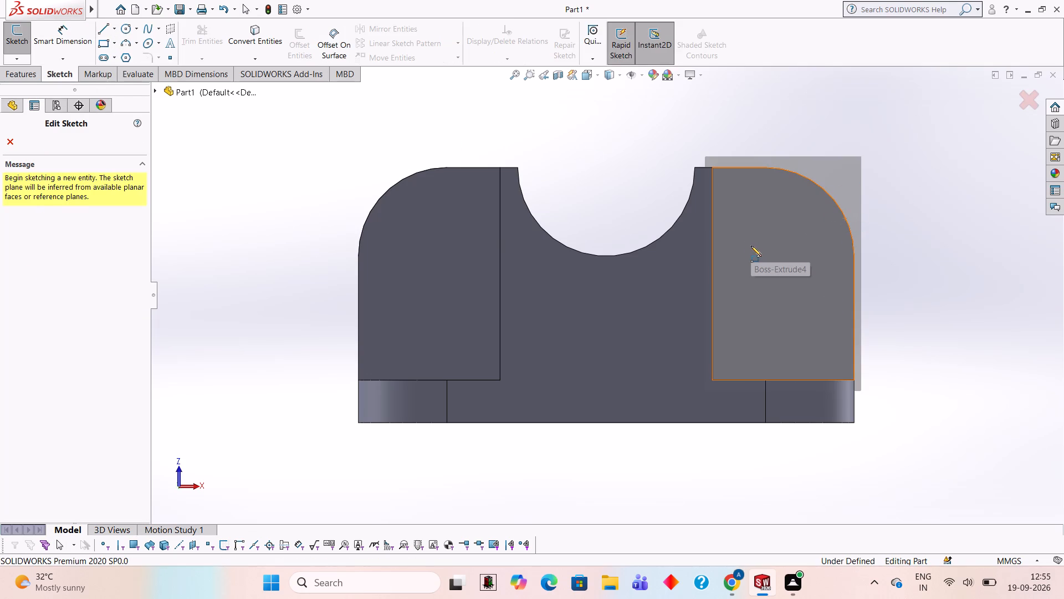
{"action": "left_click", "coordinate": [736, 222]}
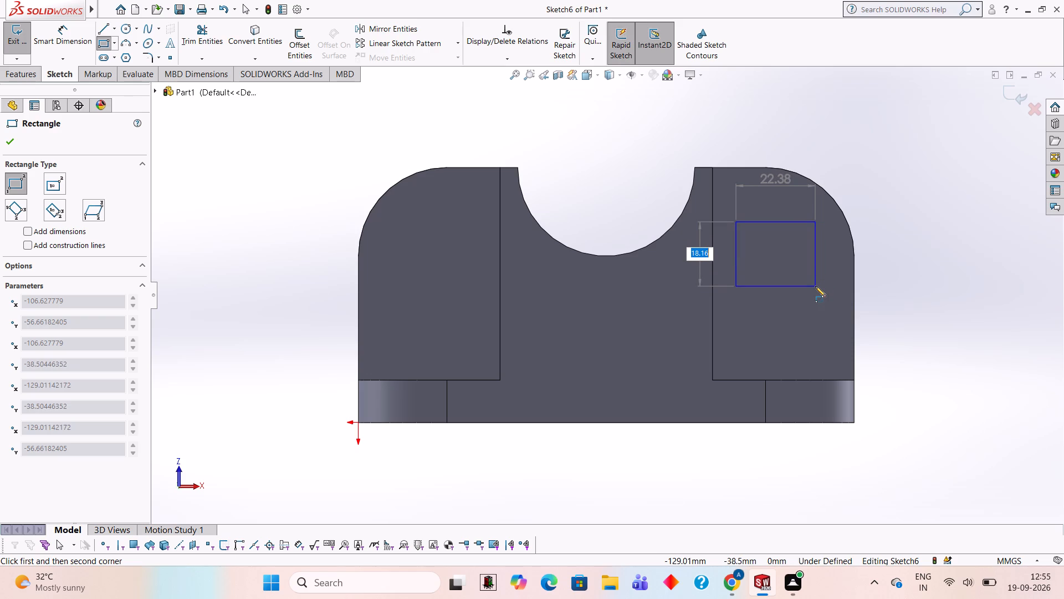
{"action": "type", "text": "15"}
{"action": "key", "text": "Return"}
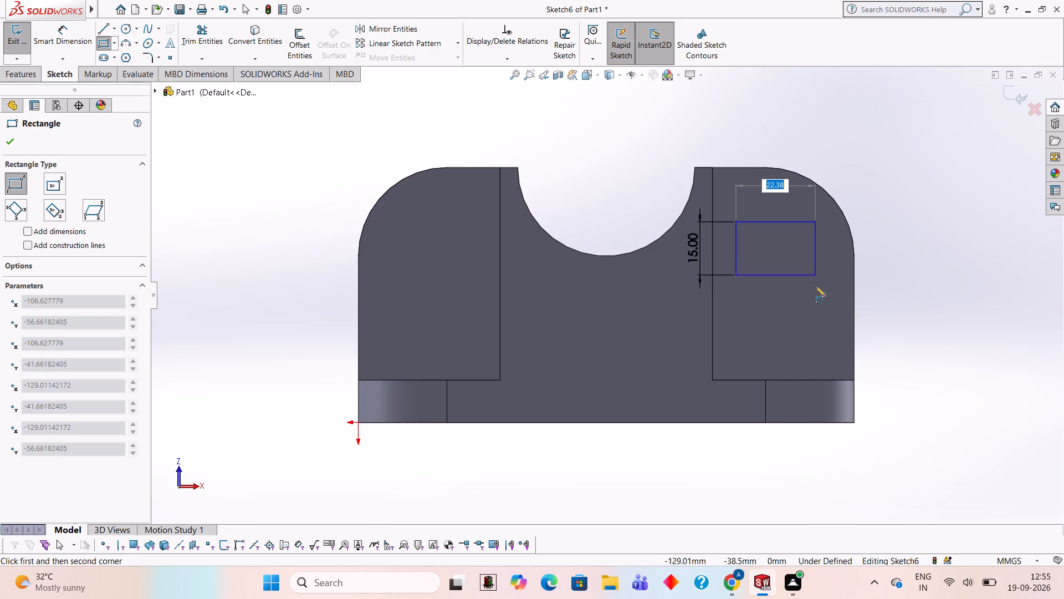
{"action": "type", "text": "25"}
{"action": "key", "text": "Return"}
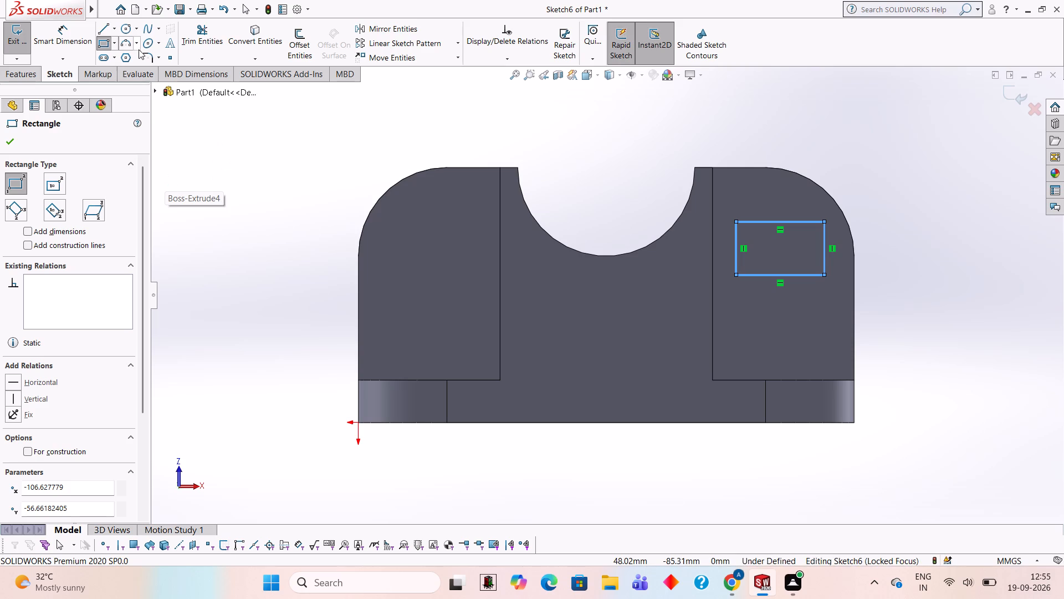
Dimension the rectangle's lower side 22.50 mm above the base plate's top edge and its outer side 7.50 mm from the plate's outer edge.
{"action": "left_click", "coordinate": [54, 47]}
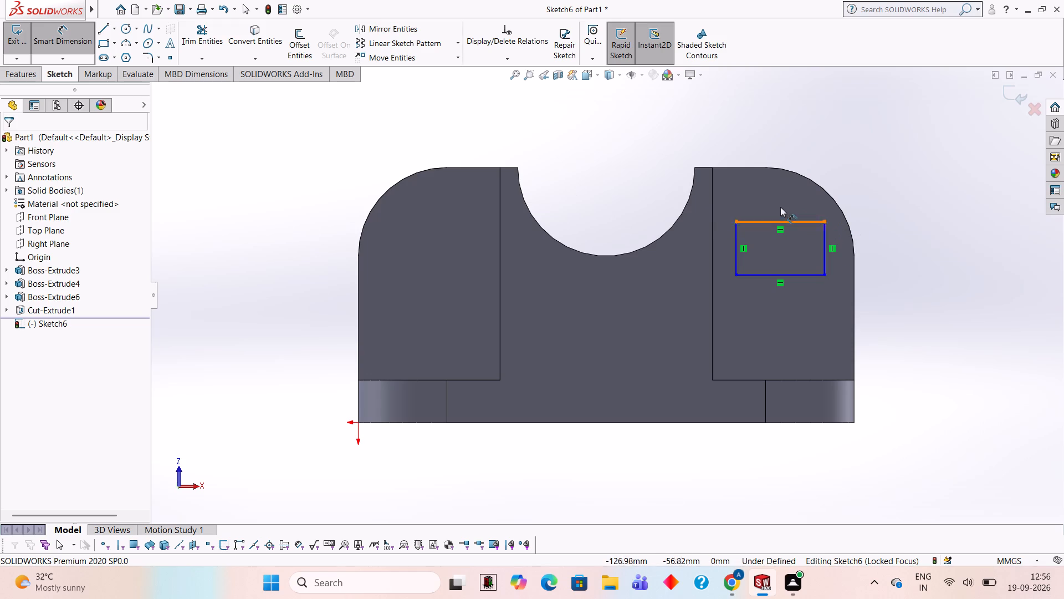
{"action": "left_click", "coordinate": [803, 275]}
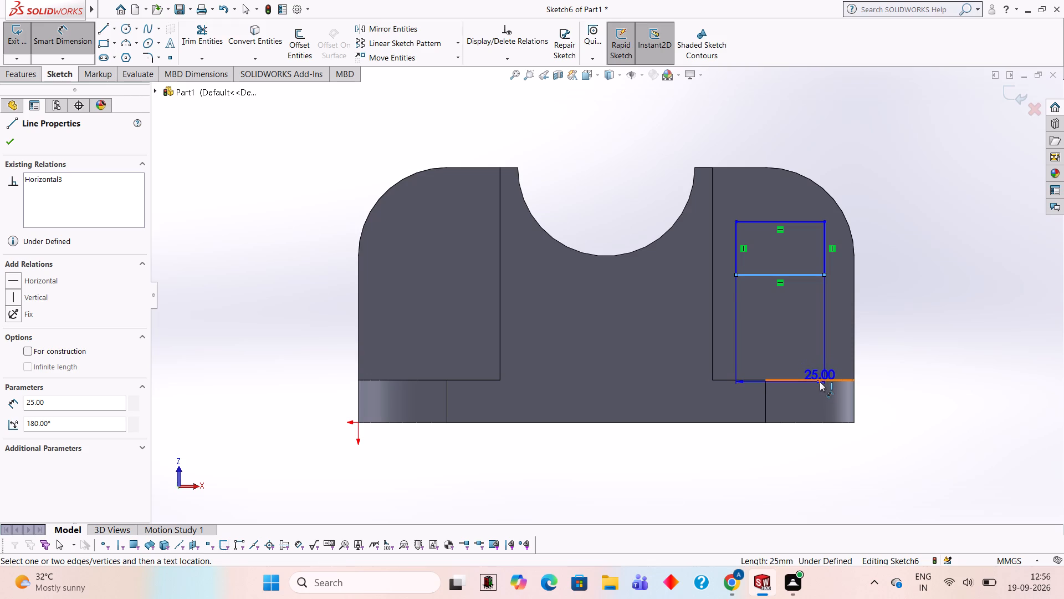
{"action": "left_click", "coordinate": [820, 382]}
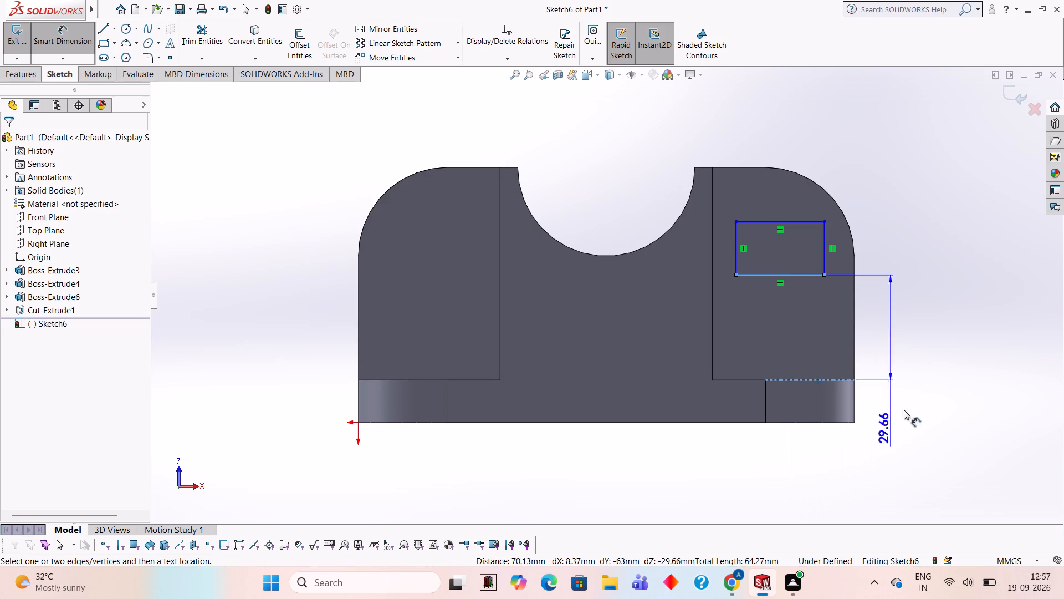
{"action": "left_click", "coordinate": [920, 329]}
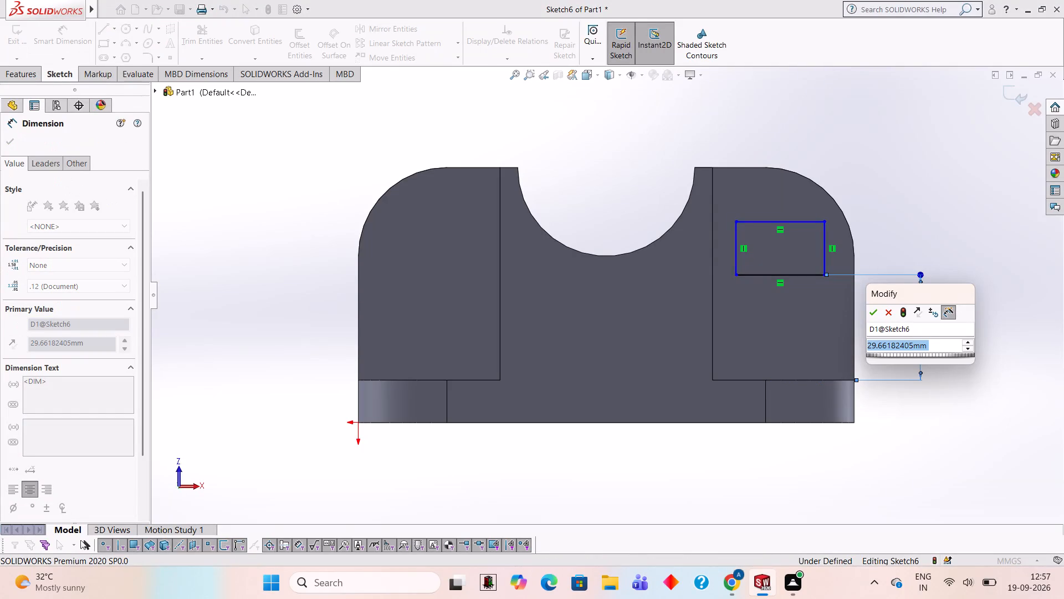
{"action": "type", "text": "22"}
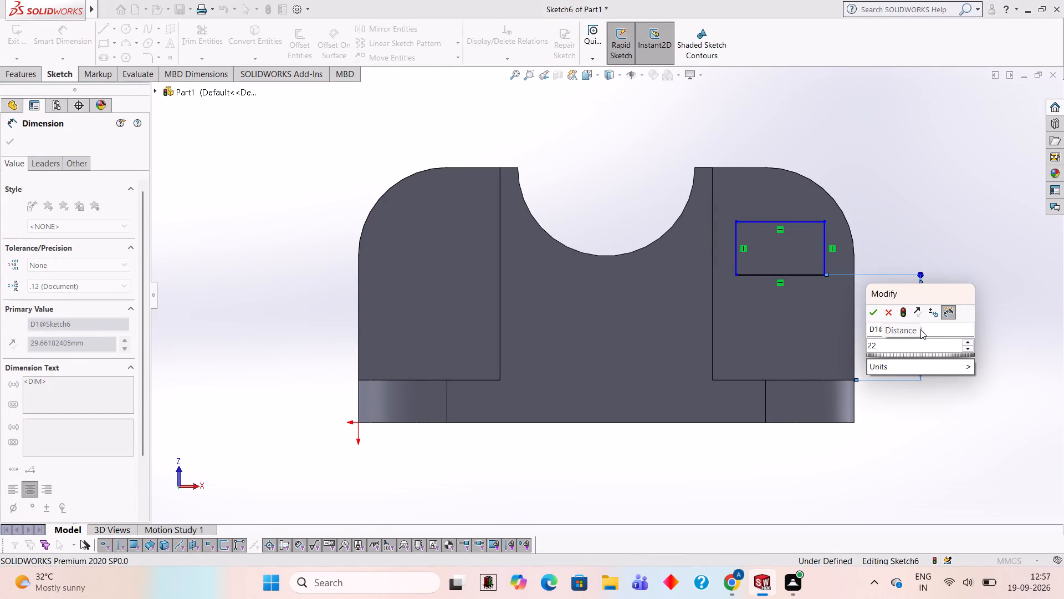
{"action": "type", "text": ".50"}
{"action": "key", "text": "Return"}
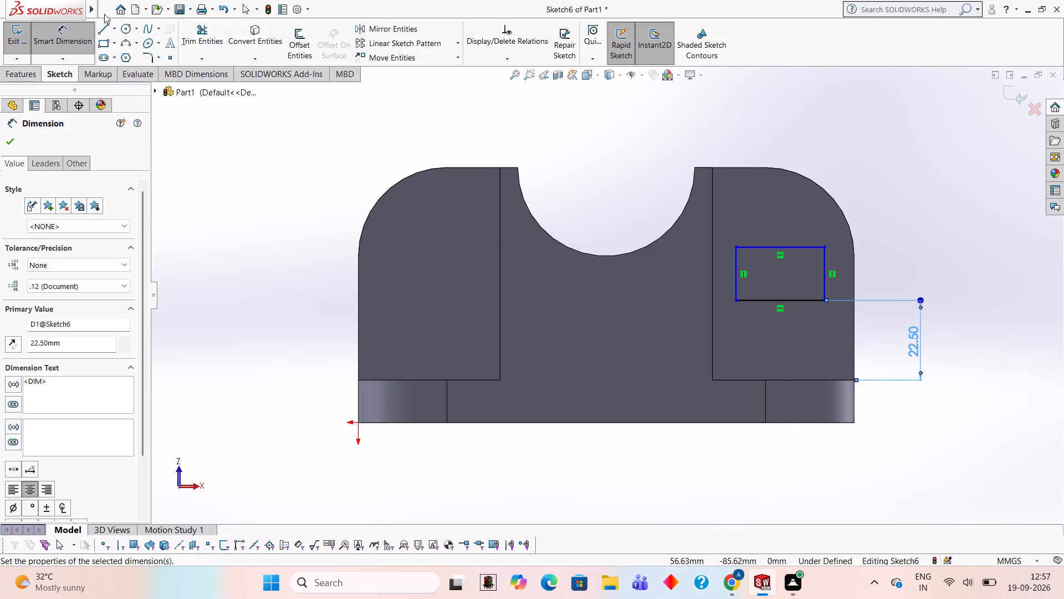
{"action": "left_click", "coordinate": [824, 258]}
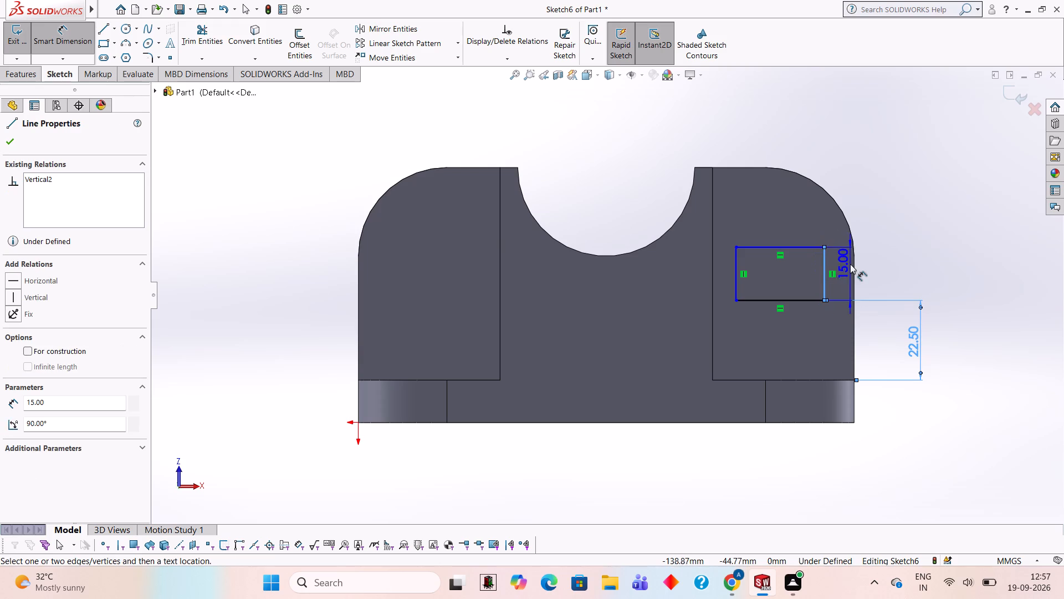
{"action": "left_click", "coordinate": [855, 266]}
{"action": "left_click", "coordinate": [822, 116]}
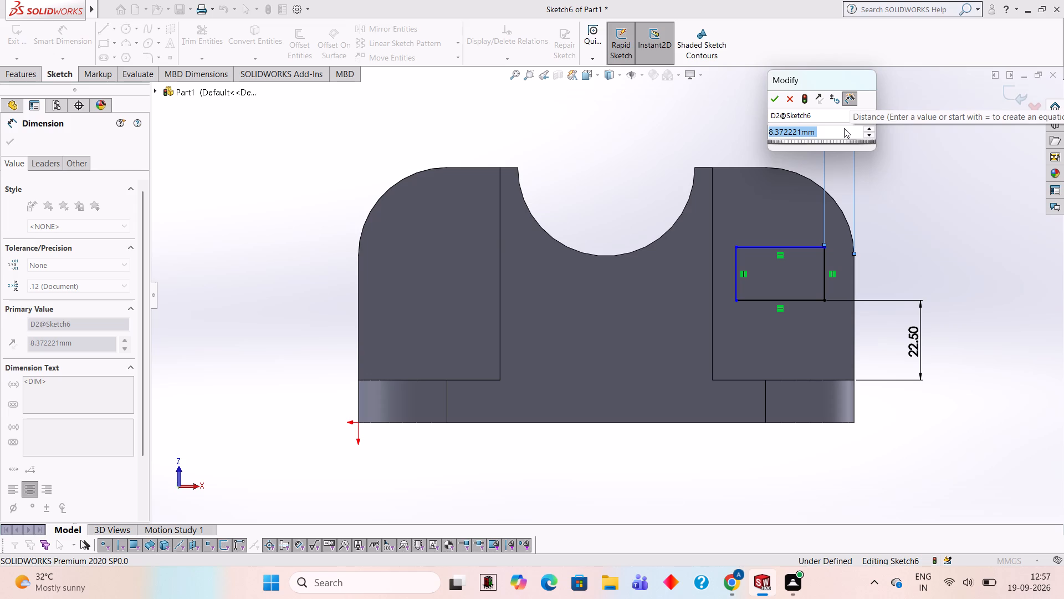
{"action": "type", "text": "7.50"}
{"action": "key", "text": "Return"}
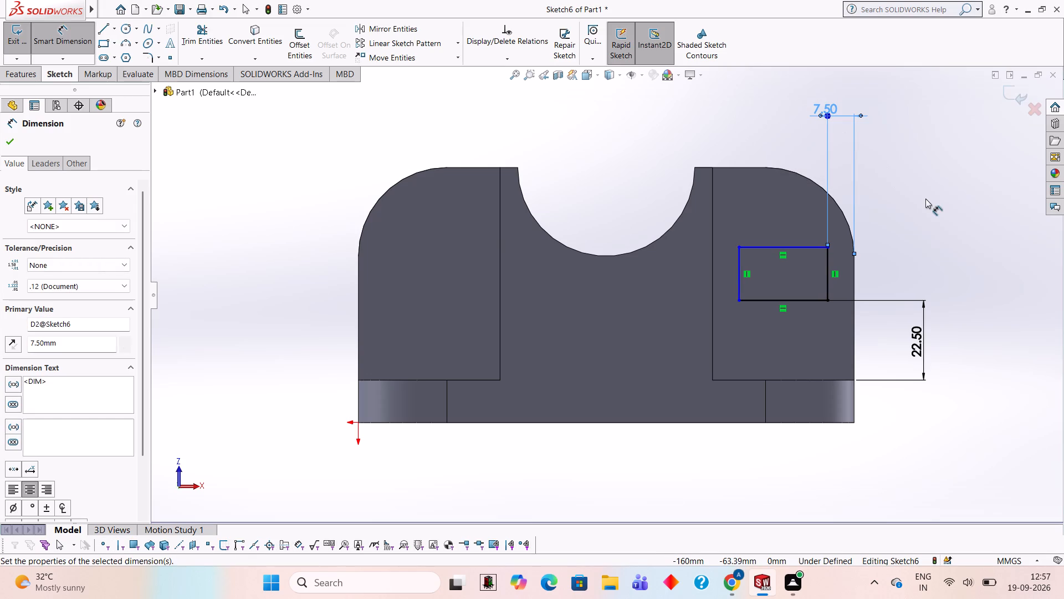
{"action": "key", "text": "Escape"}
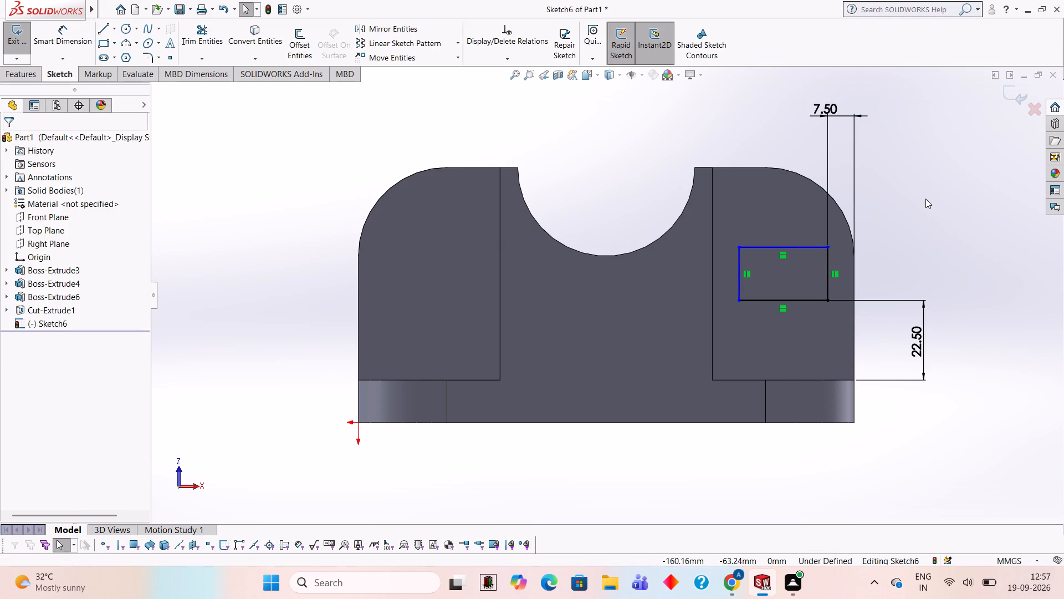
Cut-extrude the positioned rectangle through the upright plate, accepting the preset cut settings.
{"action": "left_click", "coordinate": [35, 74]}
{"action": "left_click", "coordinate": [195, 51]}
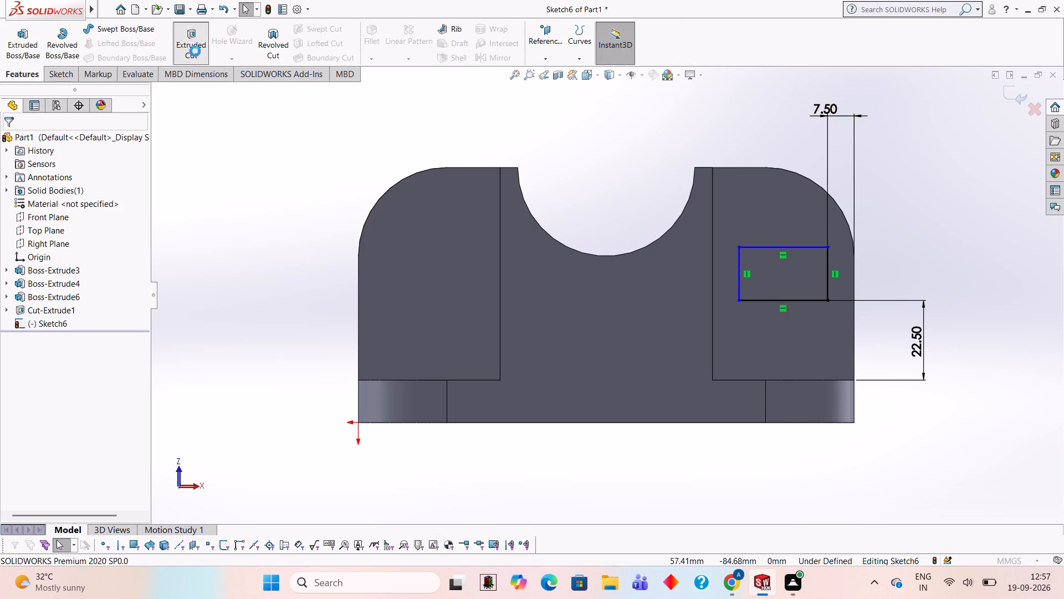
{"action": "left_click", "coordinate": [3, 143]}
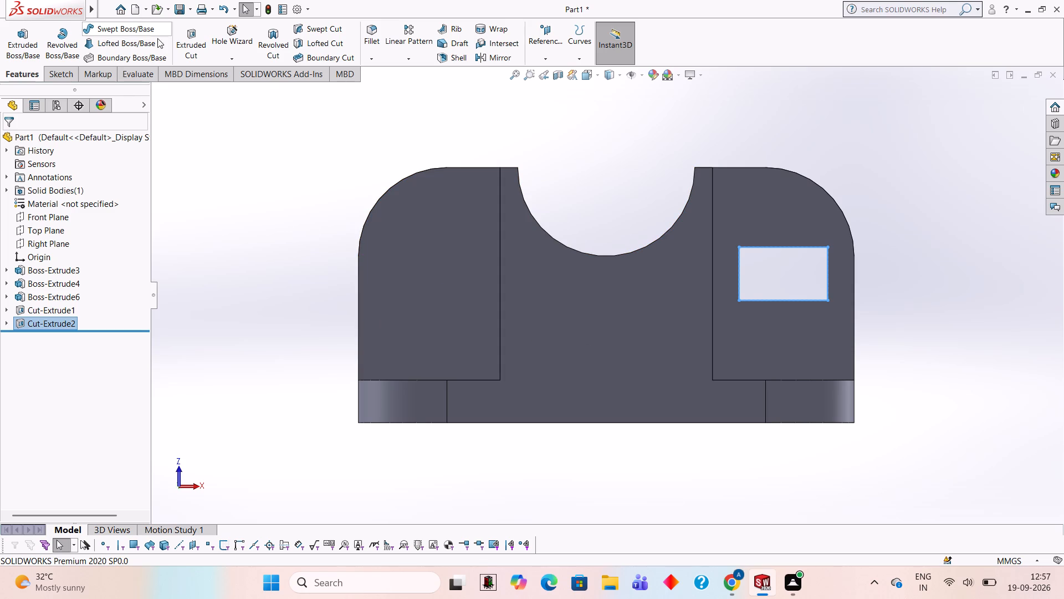
Sketch a corner rectangle 25 mm wide and 15 mm high on the upright plate's face, on the origin side of the recess.
{"action": "left_click", "coordinate": [60, 80]}
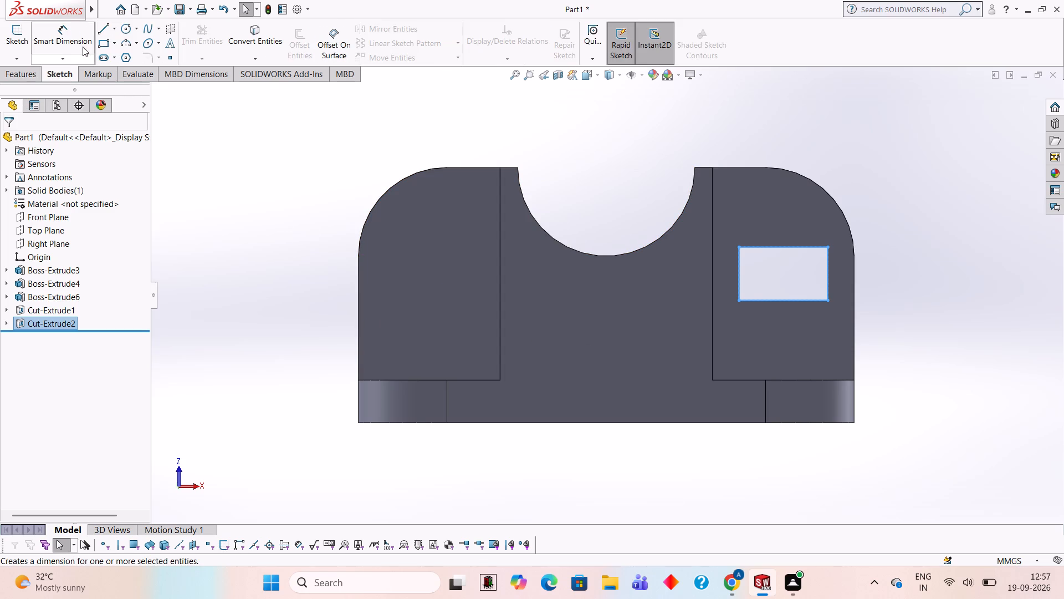
{"action": "left_click", "coordinate": [106, 46]}
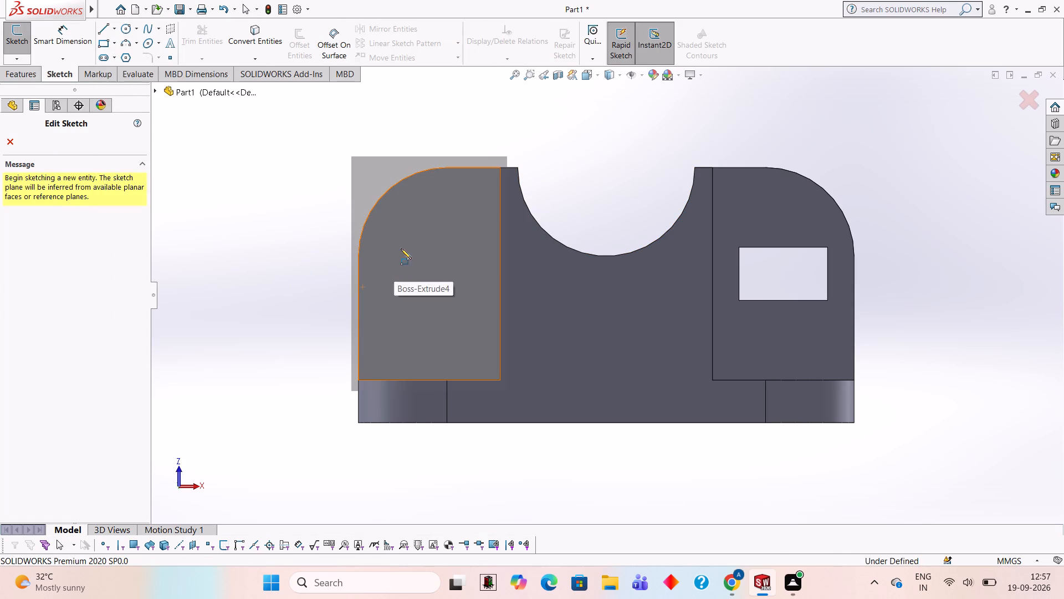
{"action": "left_click", "coordinate": [403, 237]}
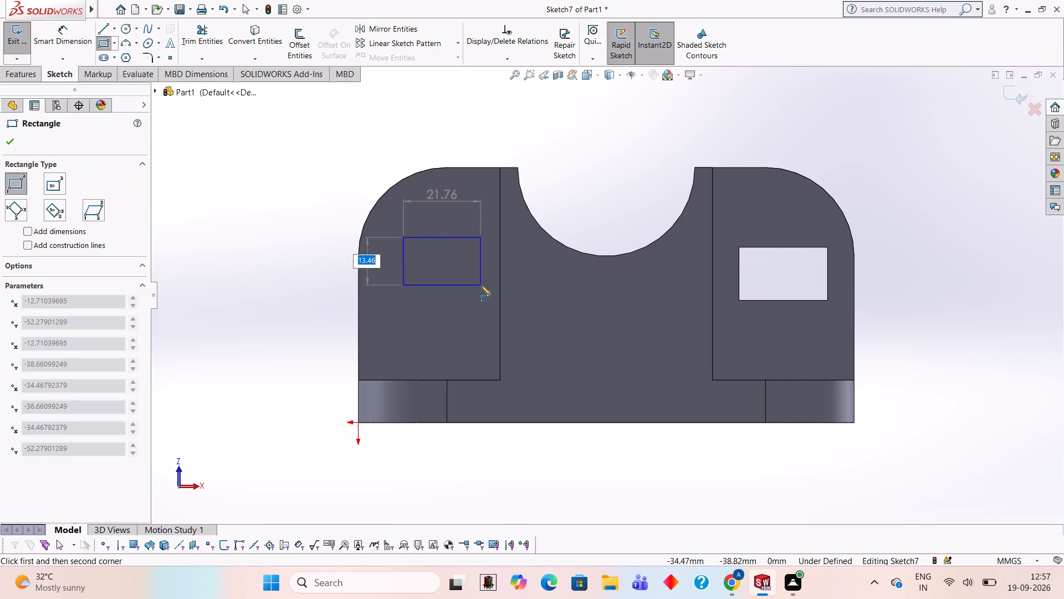
{"action": "type", "text": "15"}
{"action": "key", "text": "Return"}
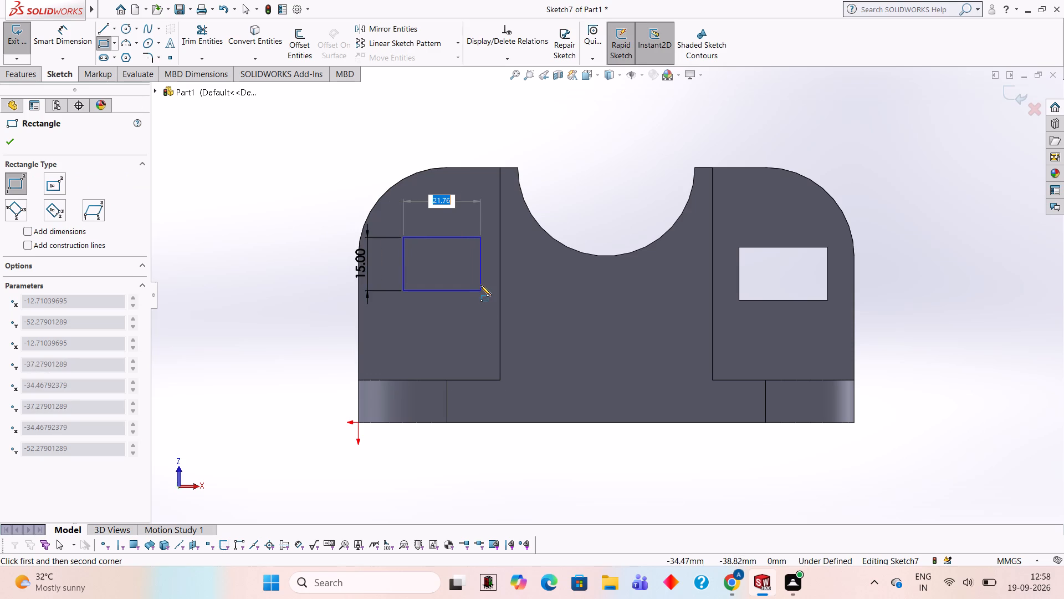
{"action": "type", "text": "25"}
{"action": "key", "text": "Return"}
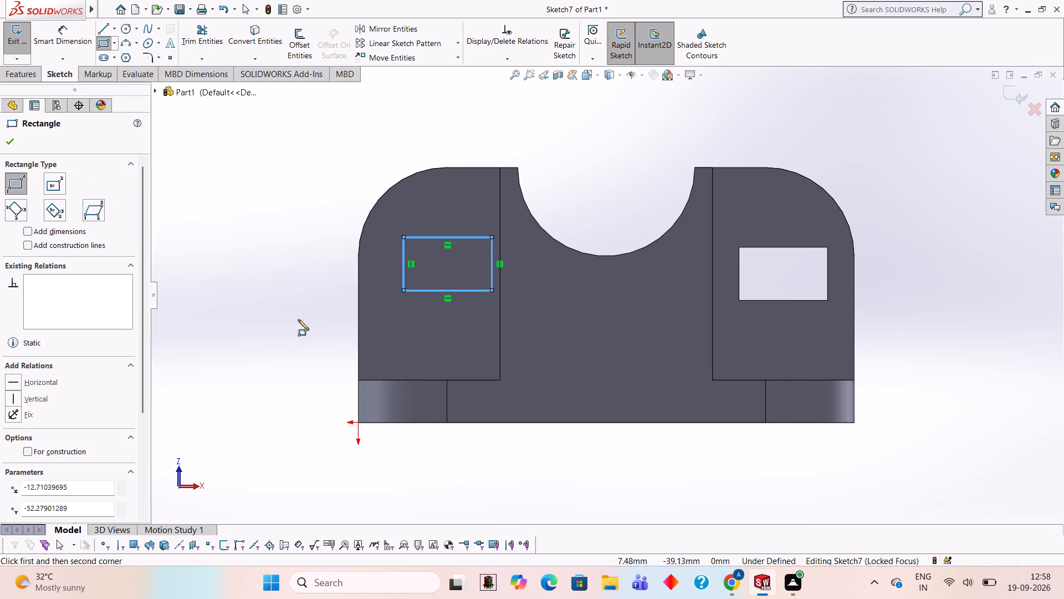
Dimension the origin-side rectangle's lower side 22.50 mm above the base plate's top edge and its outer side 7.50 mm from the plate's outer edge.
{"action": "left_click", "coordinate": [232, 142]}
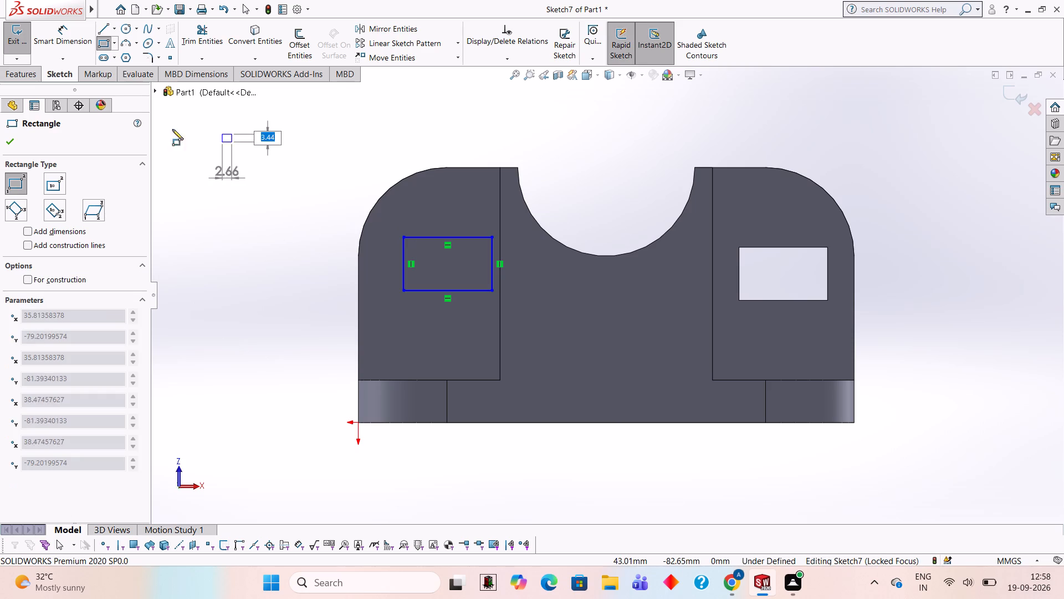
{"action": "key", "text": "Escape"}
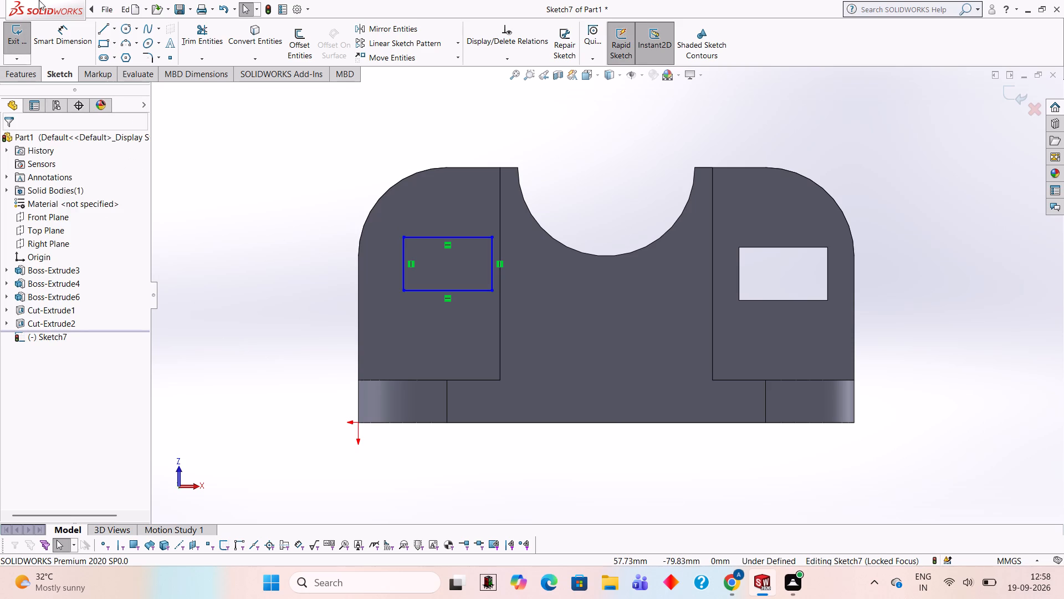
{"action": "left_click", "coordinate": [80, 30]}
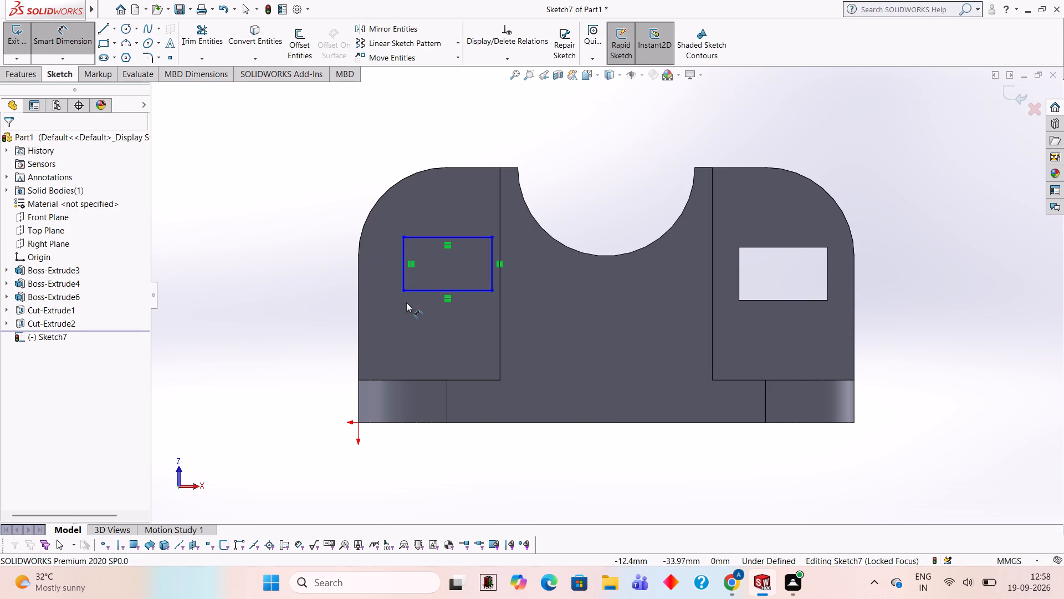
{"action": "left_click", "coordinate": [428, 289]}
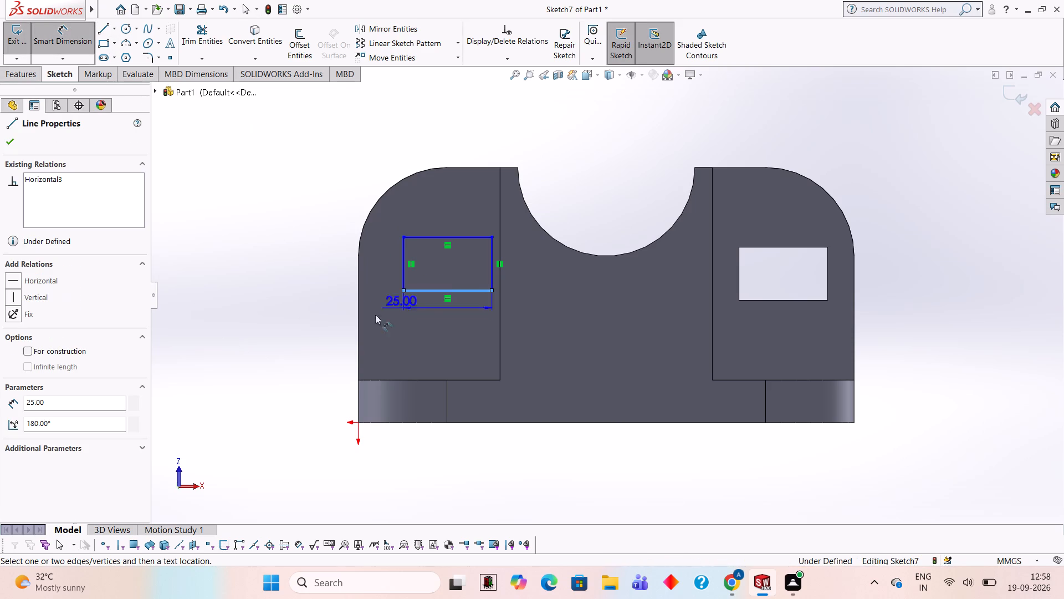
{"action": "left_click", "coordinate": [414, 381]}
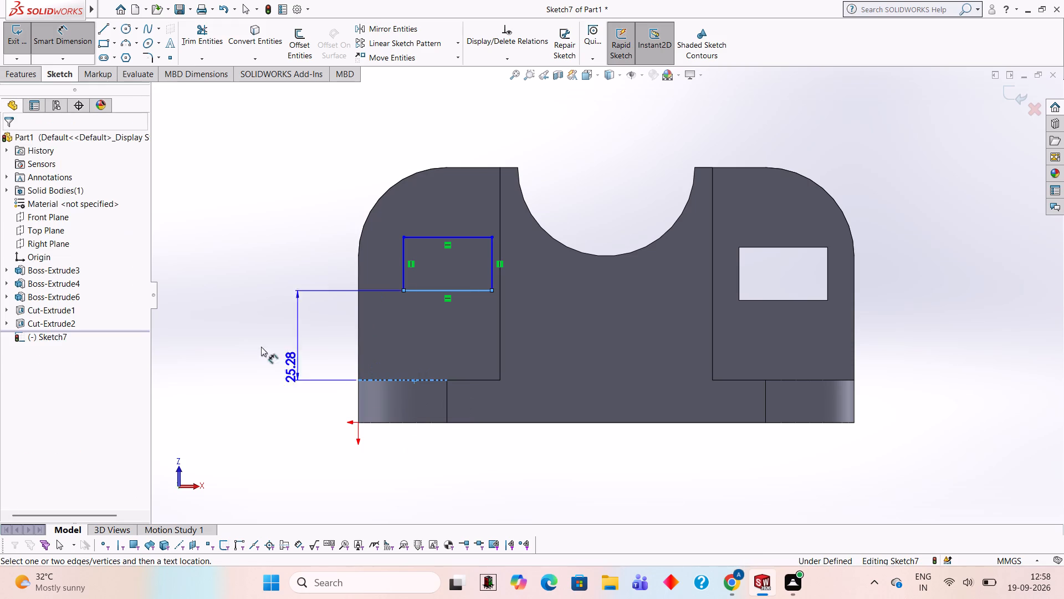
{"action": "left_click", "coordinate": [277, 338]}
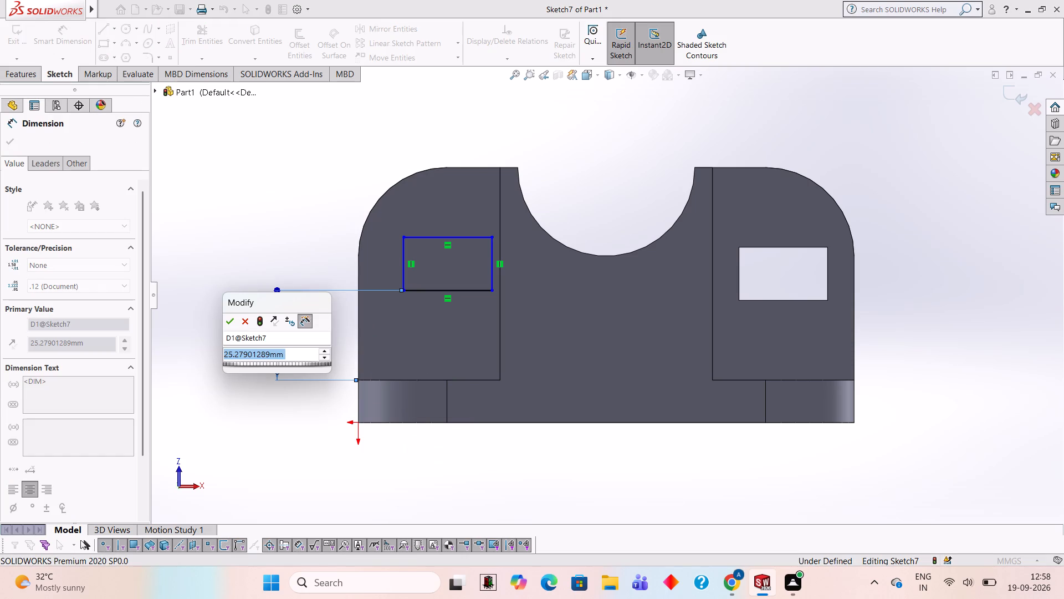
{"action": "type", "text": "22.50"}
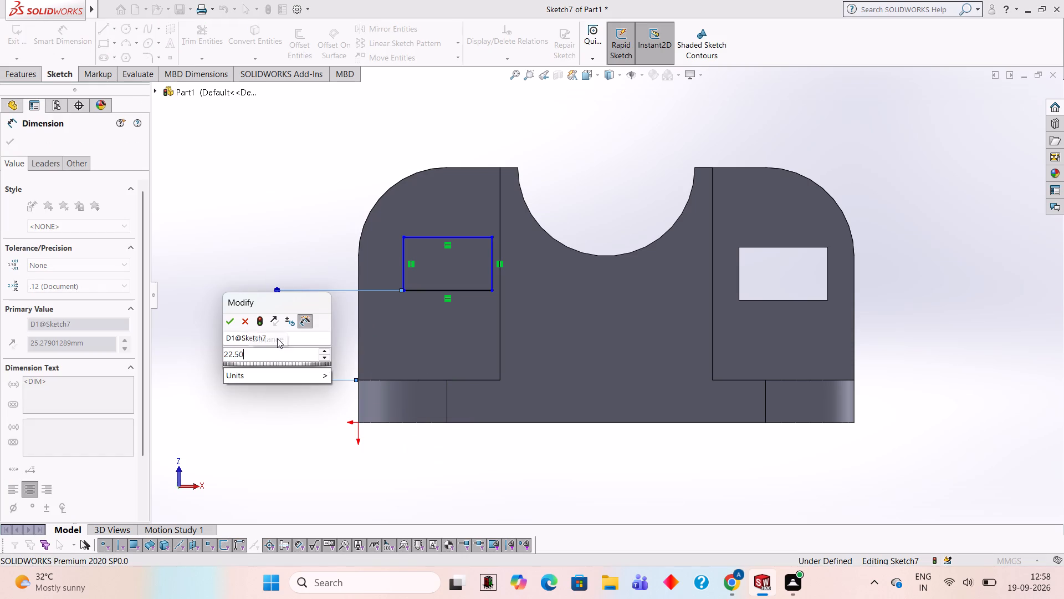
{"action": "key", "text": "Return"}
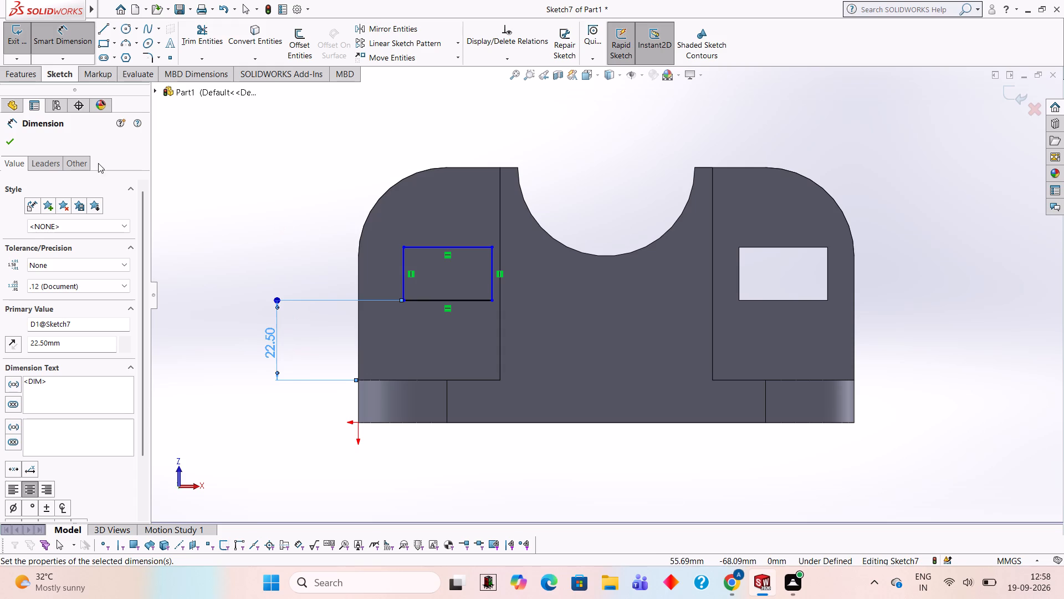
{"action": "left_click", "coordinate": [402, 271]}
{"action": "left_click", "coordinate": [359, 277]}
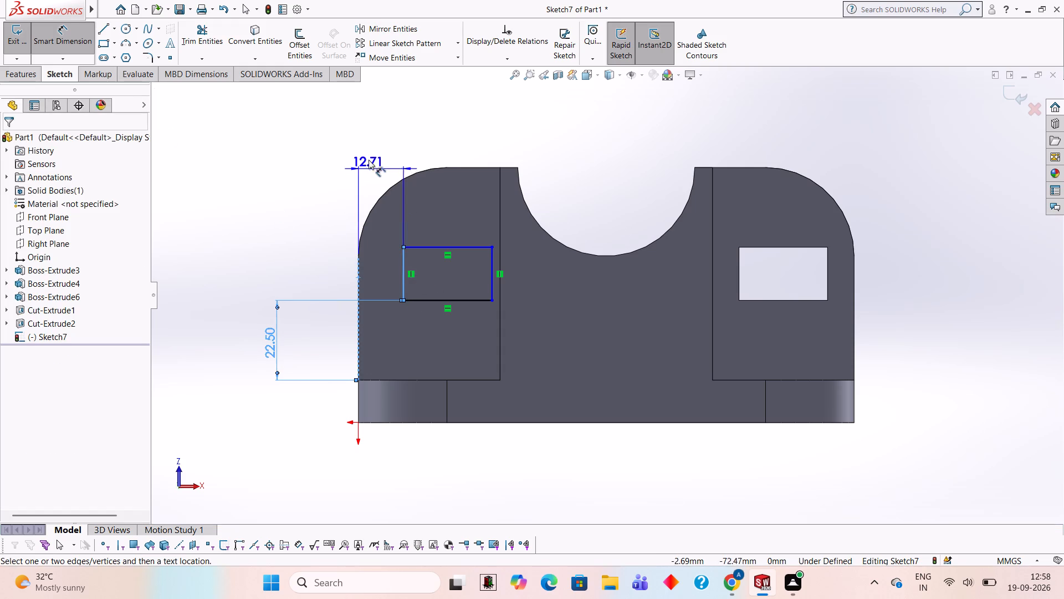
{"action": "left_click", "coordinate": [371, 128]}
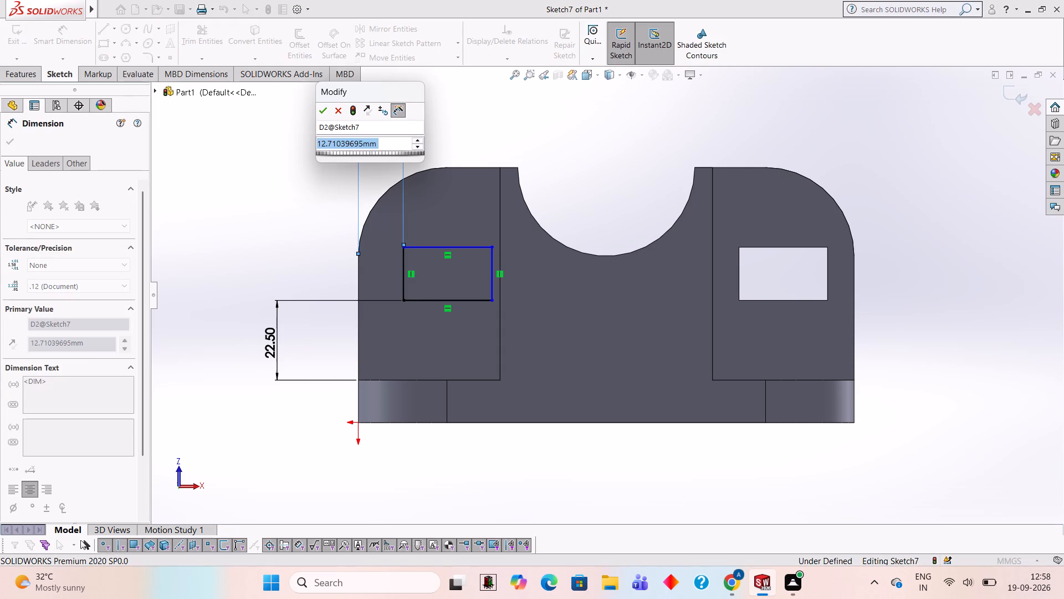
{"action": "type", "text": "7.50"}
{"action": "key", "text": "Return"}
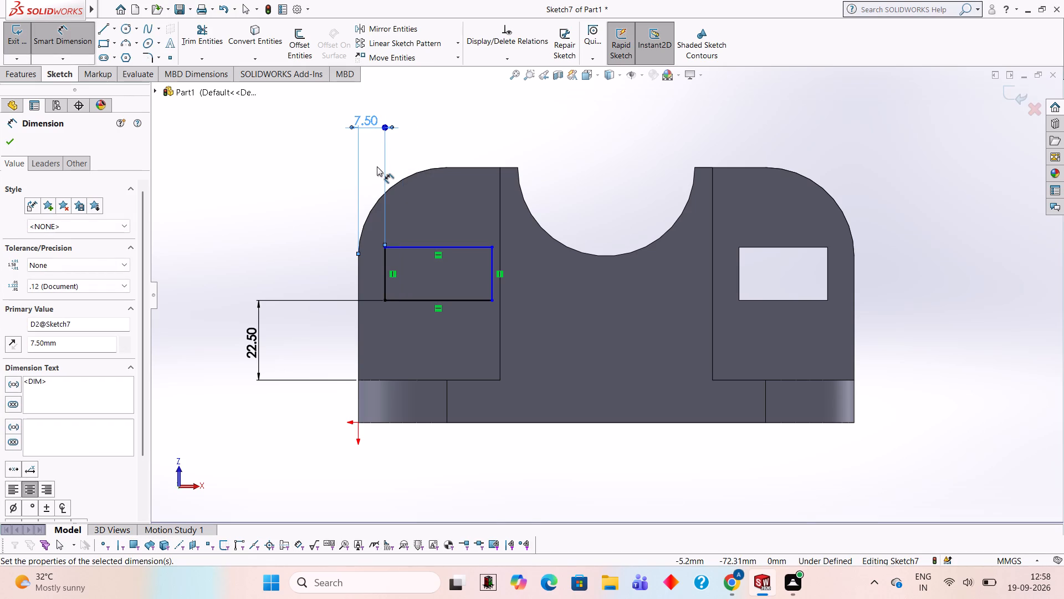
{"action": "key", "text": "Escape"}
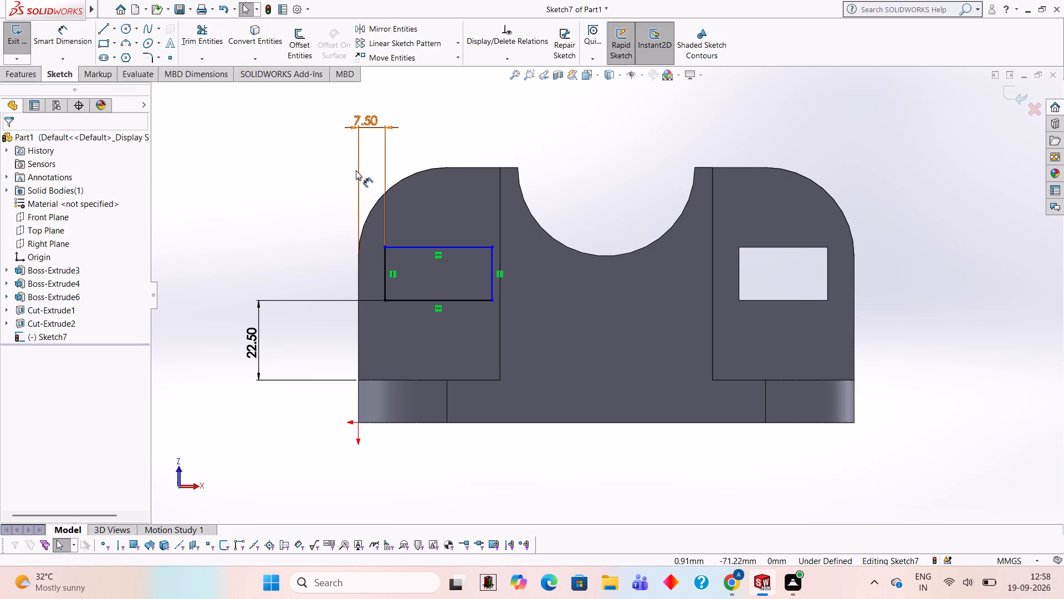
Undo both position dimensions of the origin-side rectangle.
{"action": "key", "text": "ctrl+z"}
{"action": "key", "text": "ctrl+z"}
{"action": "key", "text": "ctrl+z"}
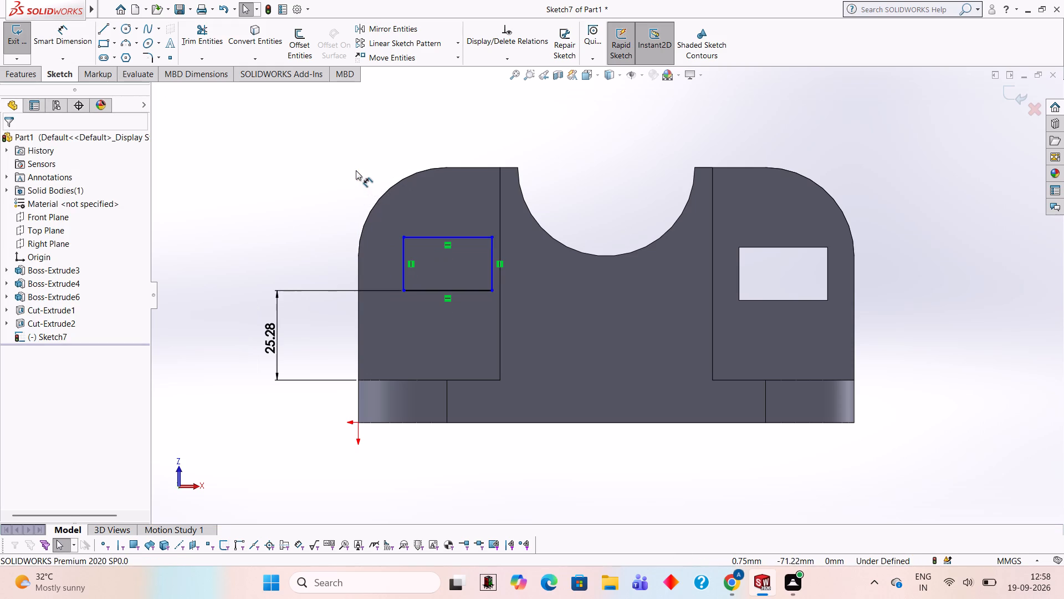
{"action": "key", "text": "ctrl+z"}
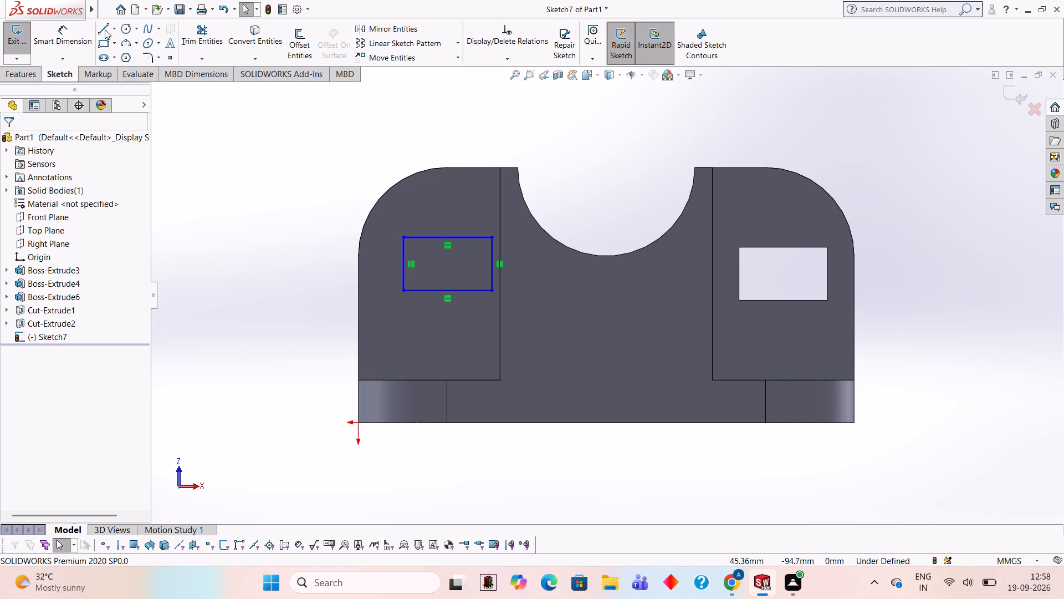
Dimension the origin-side rectangle's outer side 7.50 mm from the plate's outer edge and its lower side 22.50 mm above the base plate's top edge.
{"action": "left_click", "coordinate": [61, 28]}
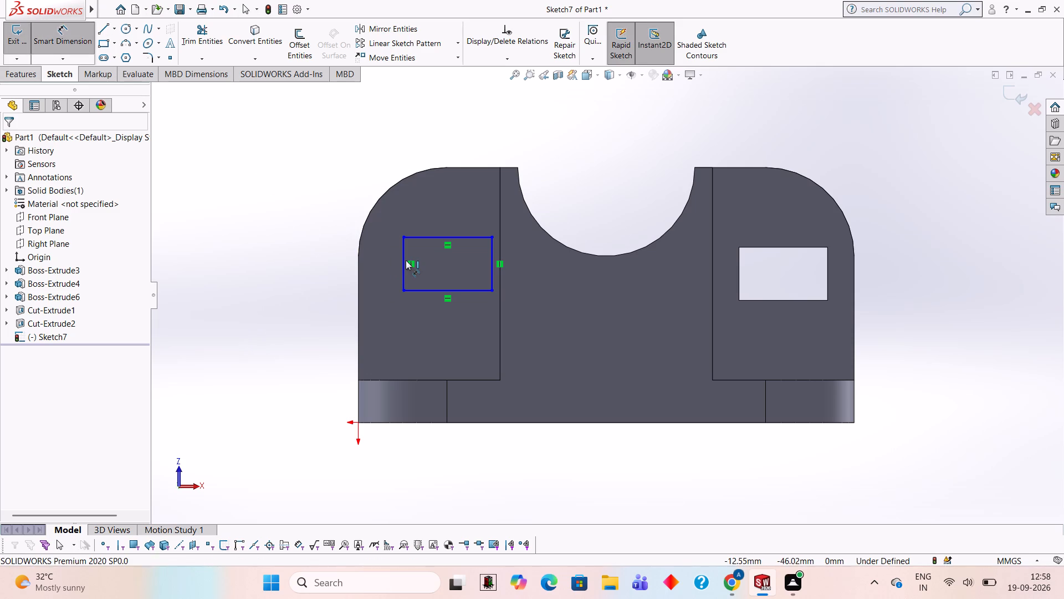
{"action": "left_click", "coordinate": [403, 259]}
{"action": "left_click", "coordinate": [360, 260]}
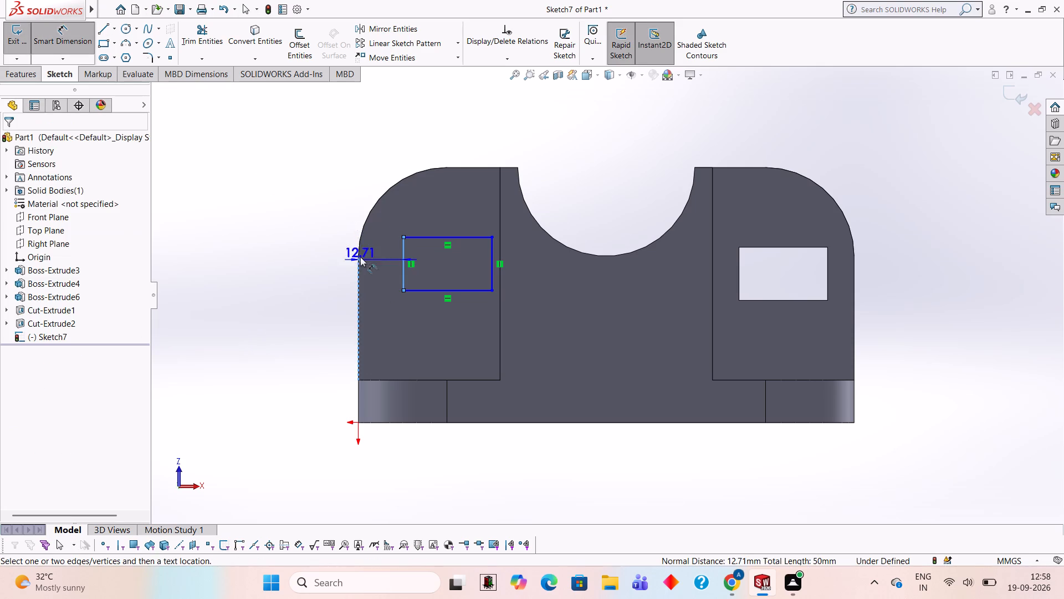
{"action": "left_click", "coordinate": [370, 116]}
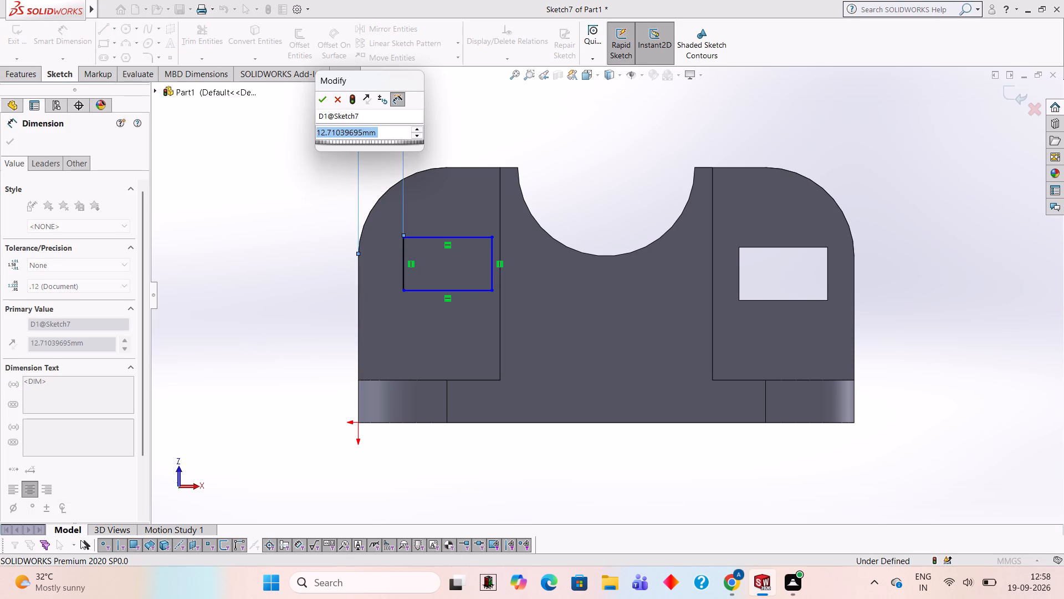
{"action": "type", "text": "7.5"}
{"action": "key", "text": "0"}
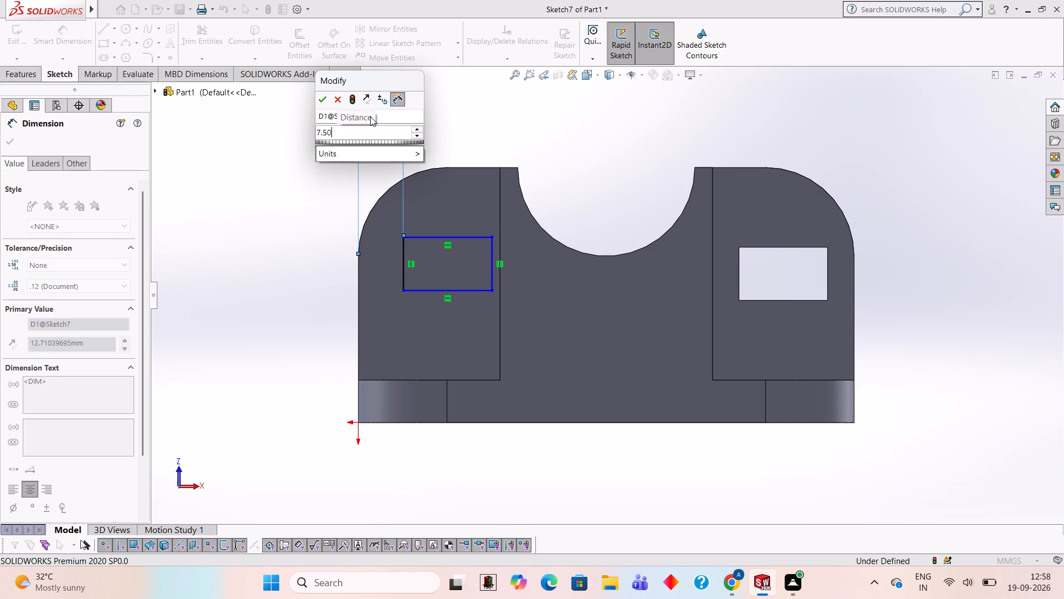
{"action": "key", "text": "Return"}
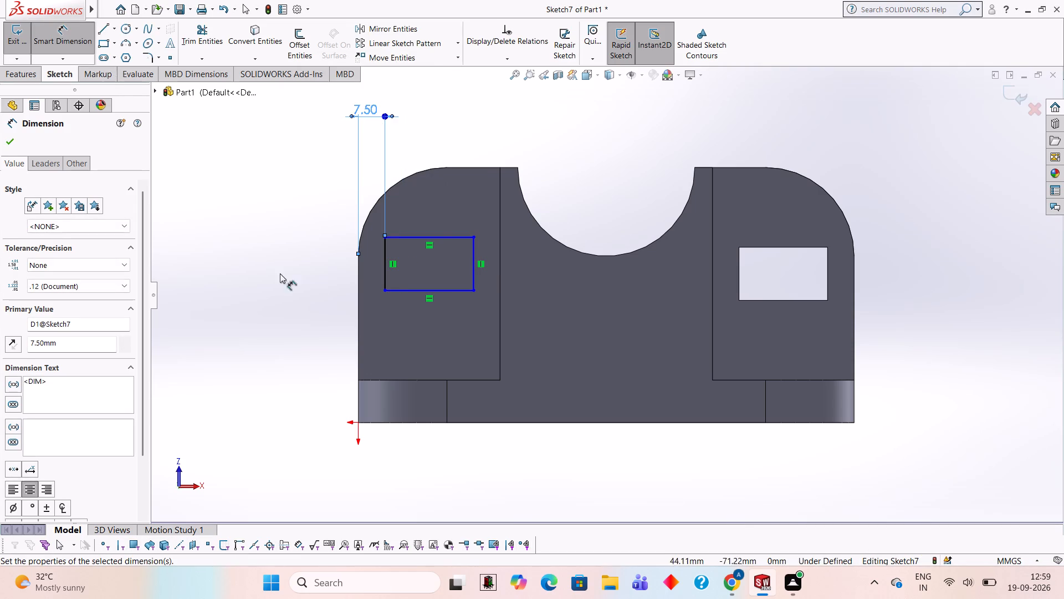
{"action": "left_click", "coordinate": [408, 292]}
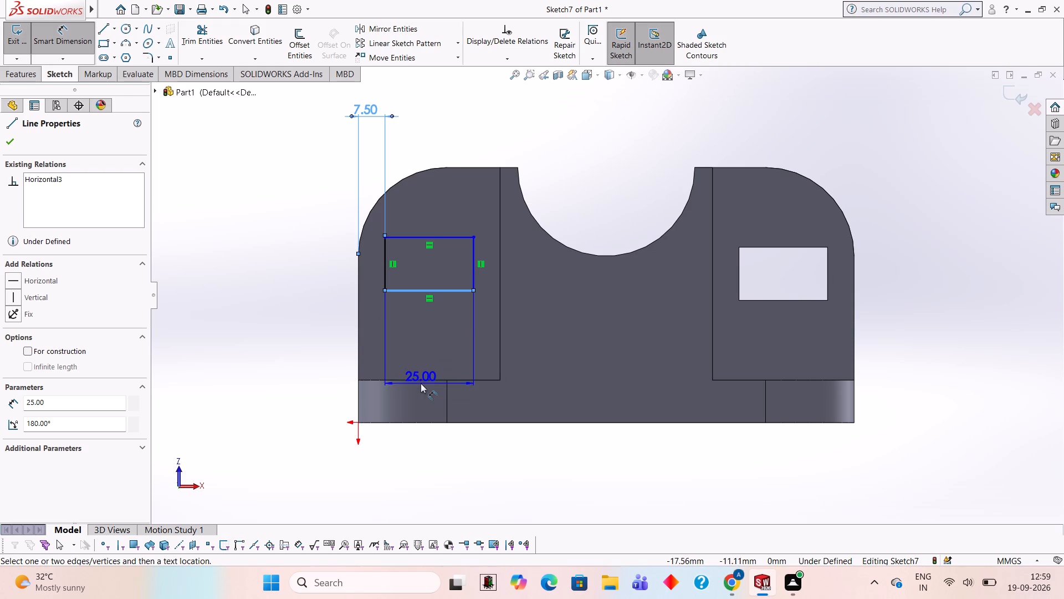
{"action": "left_click", "coordinate": [422, 379]}
{"action": "left_click", "coordinate": [291, 340]}
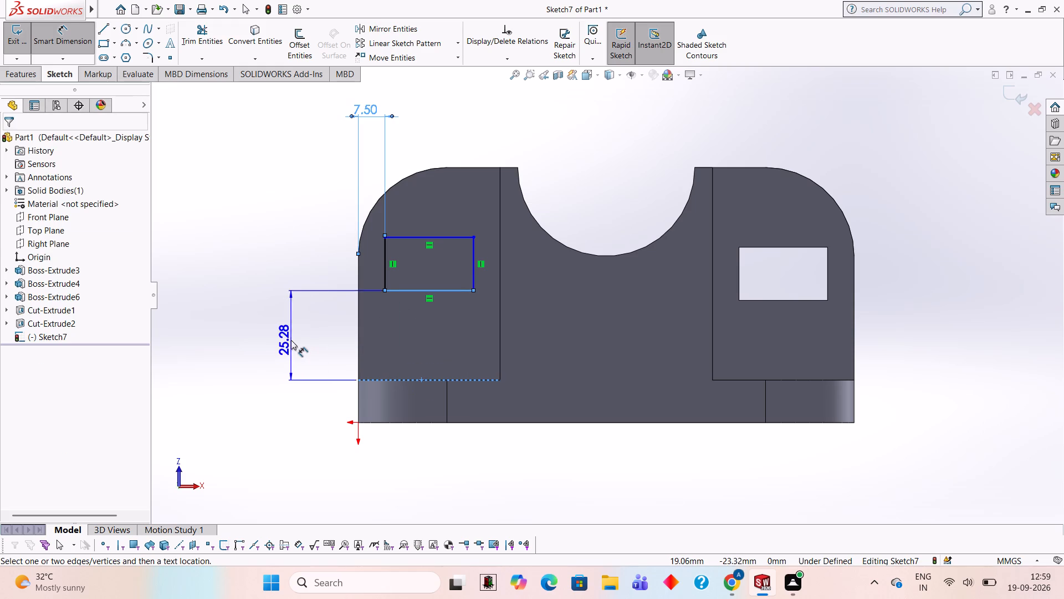
{"action": "type", "text": "22.50"}
{"action": "key", "text": "Return"}
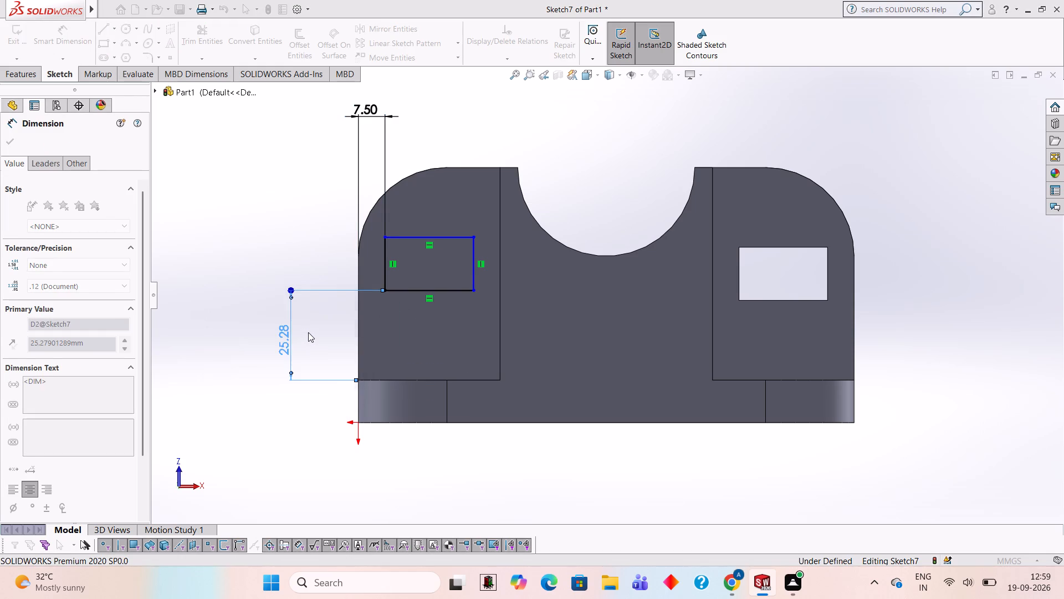
{"action": "left_click", "coordinate": [282, 255]}
Cut-extrude the positioned rectangle through the upright plate with a 12 mm blind depth.
{"action": "left_click", "coordinate": [28, 74]}
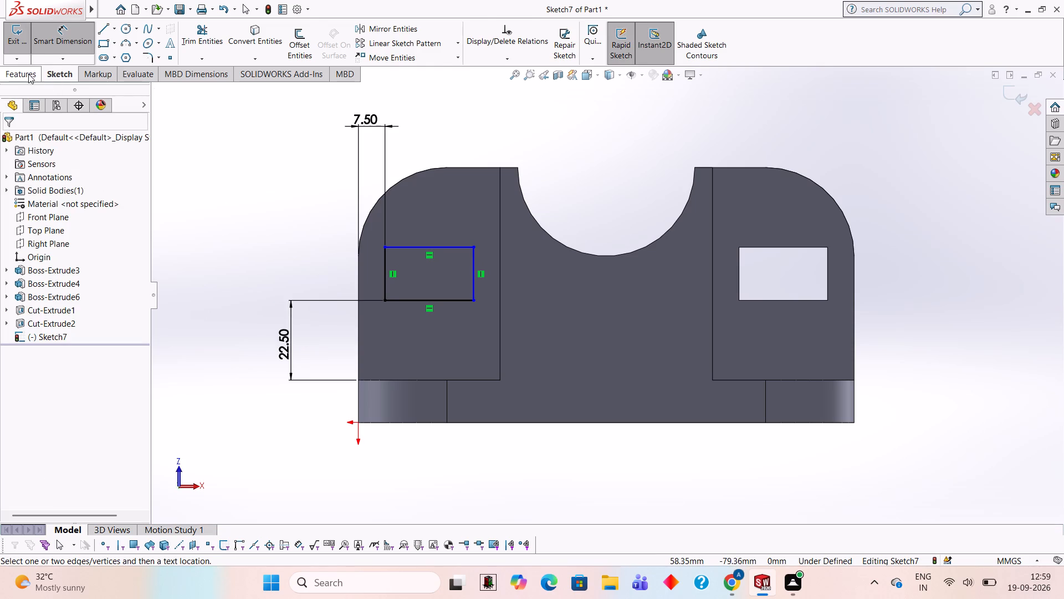
{"action": "left_click", "coordinate": [187, 37]}
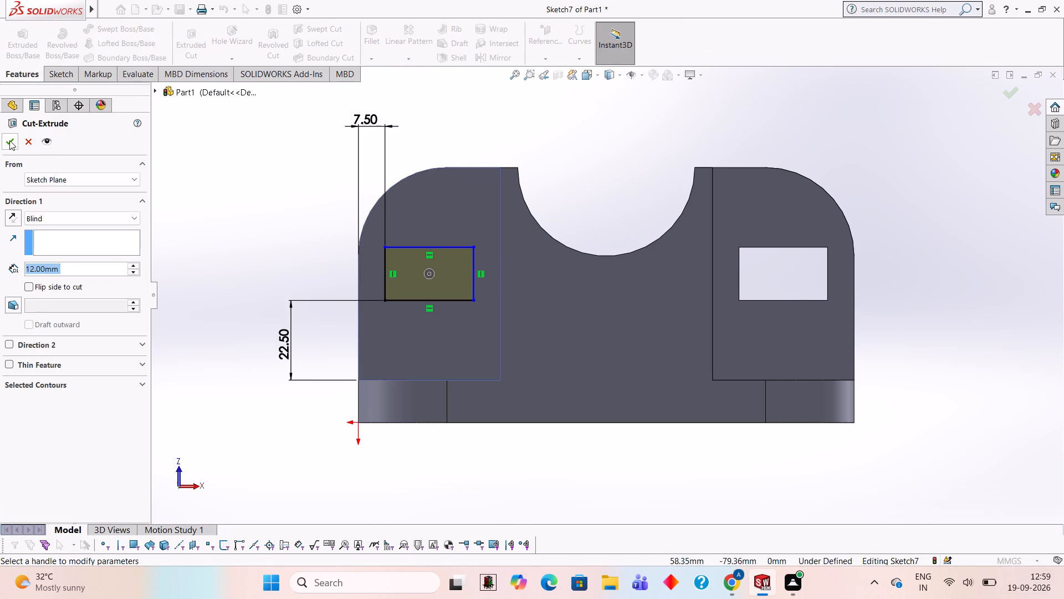
{"action": "left_click", "coordinate": [9, 140]}
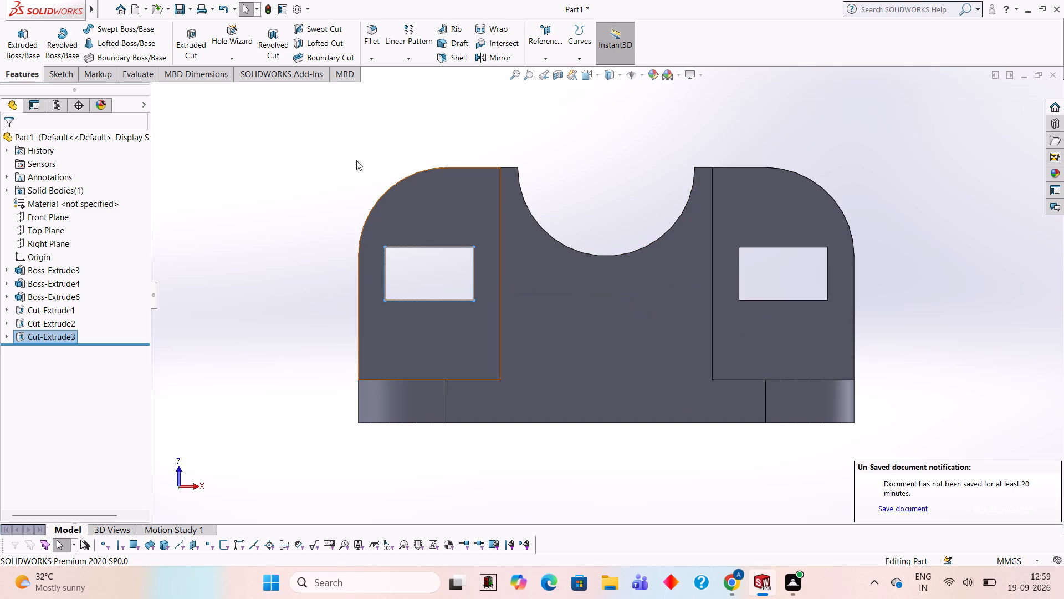
Open a sketch on the base plate's top face on the +X side of the recessed block, viewed face-on.
{"action": "middle_click_drag", "start_coordinate": [578, 153], "coordinate": [580, 235]}
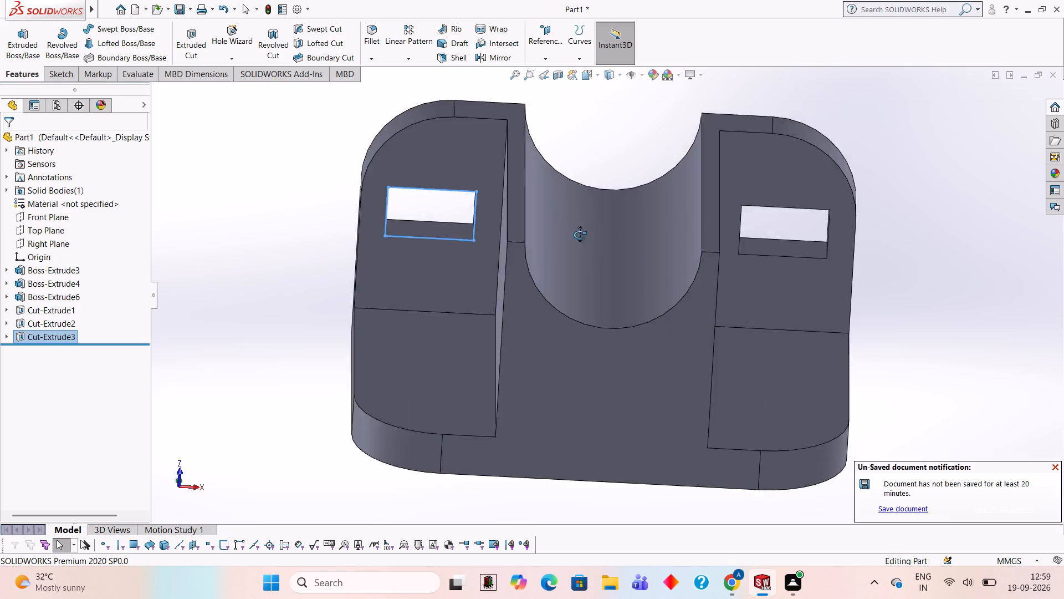
{"action": "middle_click_drag", "start_coordinate": [580, 235], "coordinate": [570, 298]}
{"action": "left_click", "coordinate": [786, 315]}
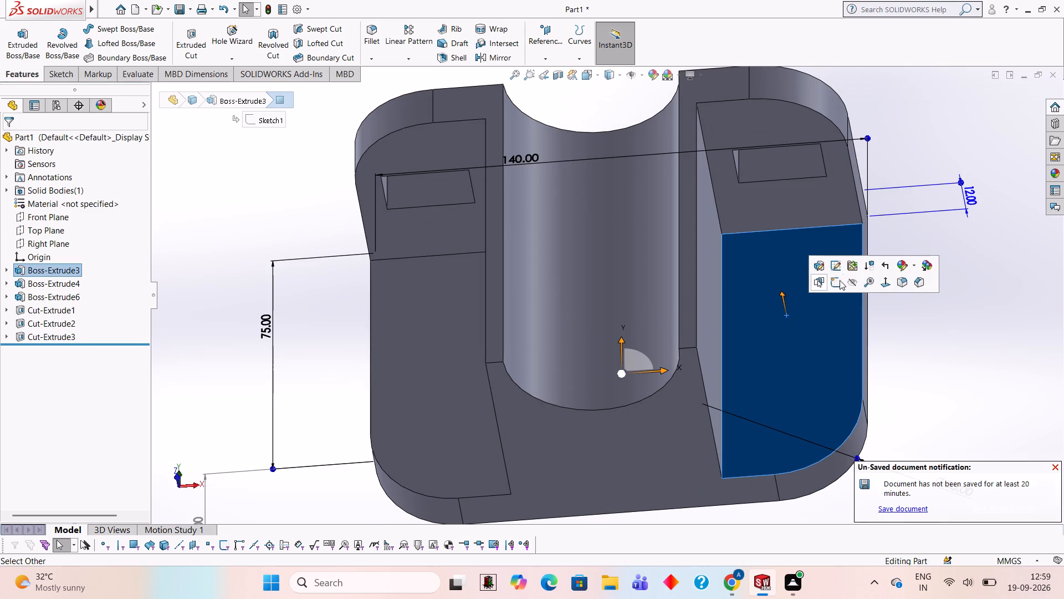
{"action": "left_click", "coordinate": [836, 280]}
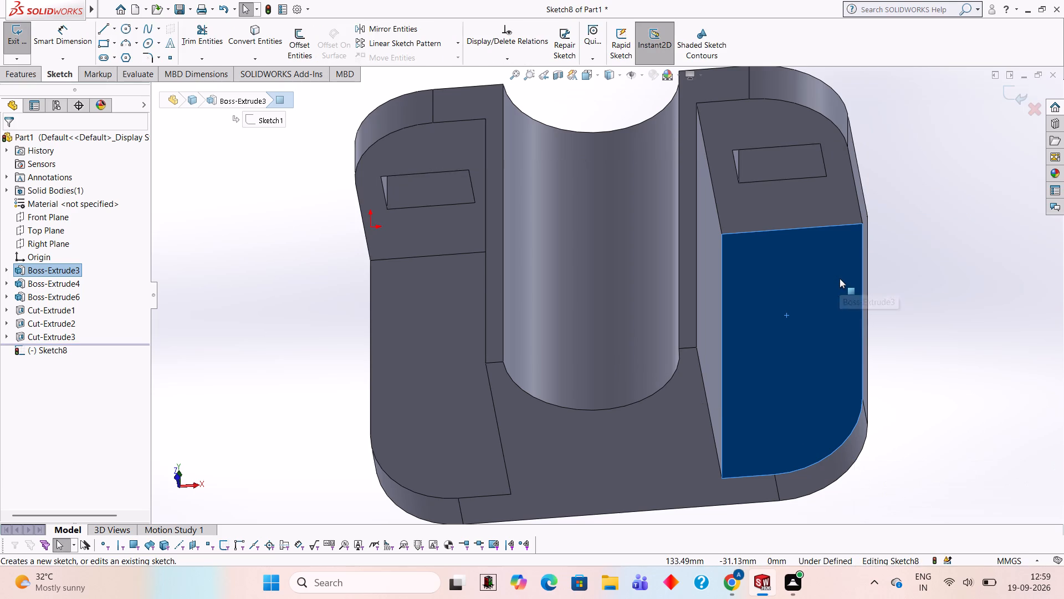
{"action": "key", "text": "ctrl+8"}
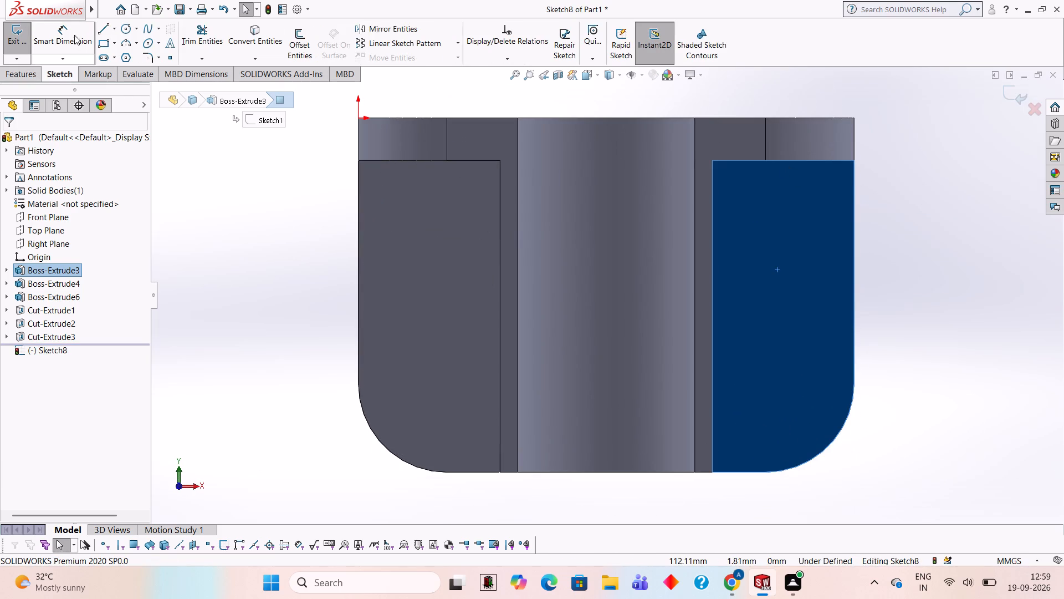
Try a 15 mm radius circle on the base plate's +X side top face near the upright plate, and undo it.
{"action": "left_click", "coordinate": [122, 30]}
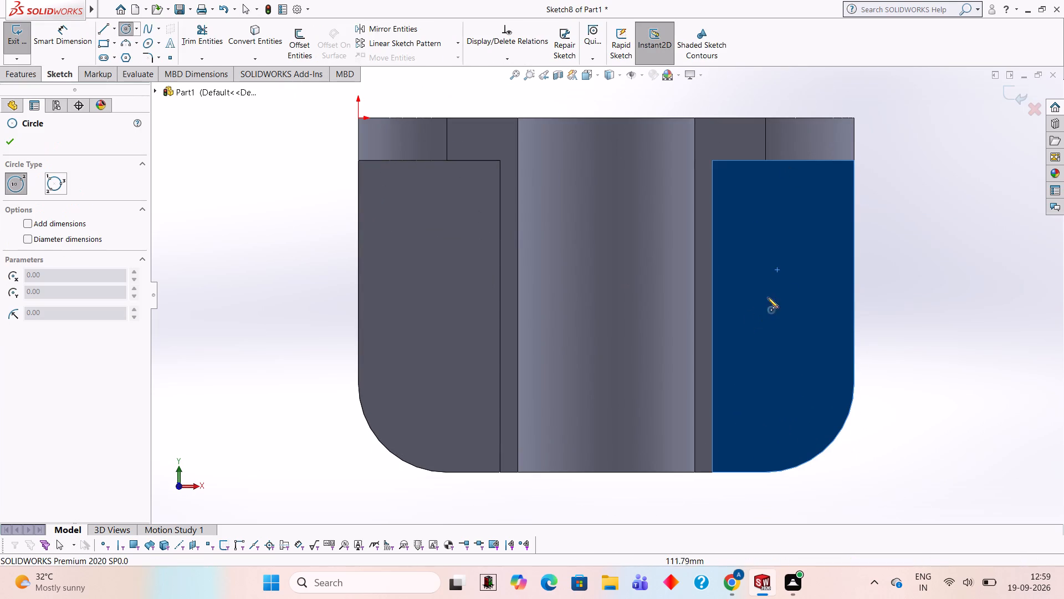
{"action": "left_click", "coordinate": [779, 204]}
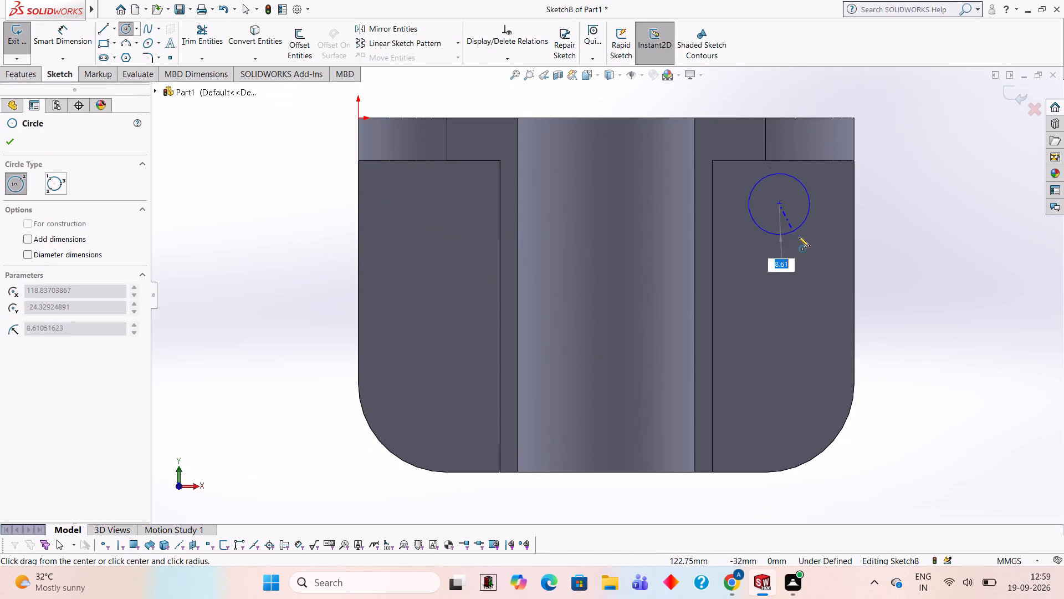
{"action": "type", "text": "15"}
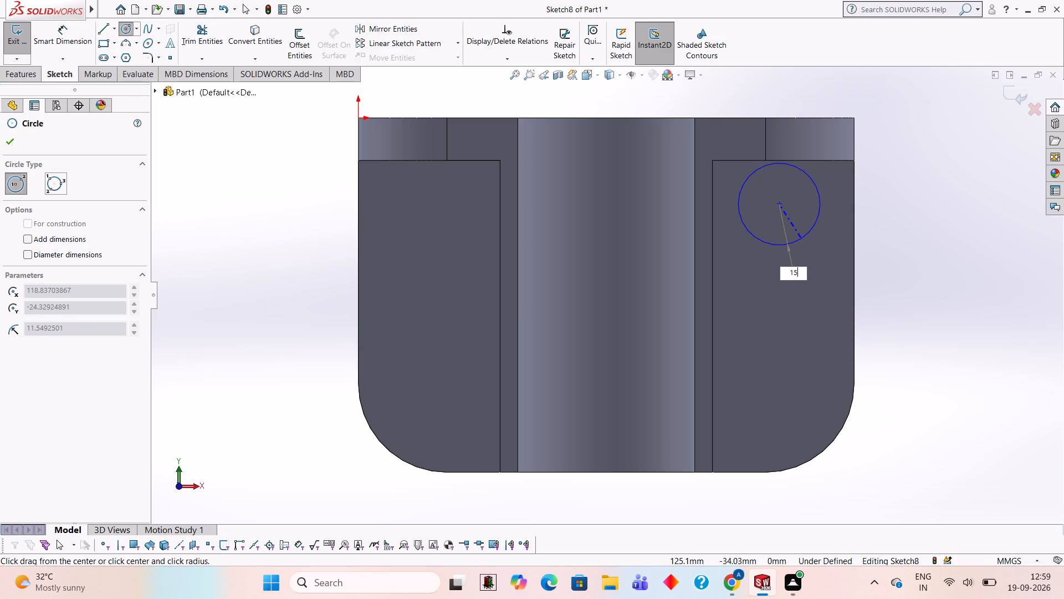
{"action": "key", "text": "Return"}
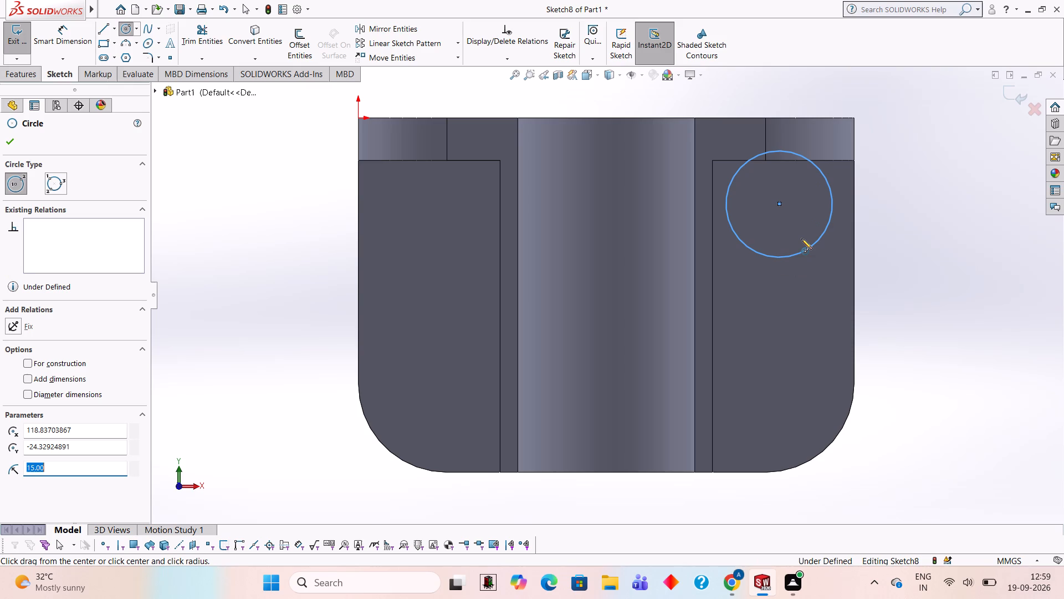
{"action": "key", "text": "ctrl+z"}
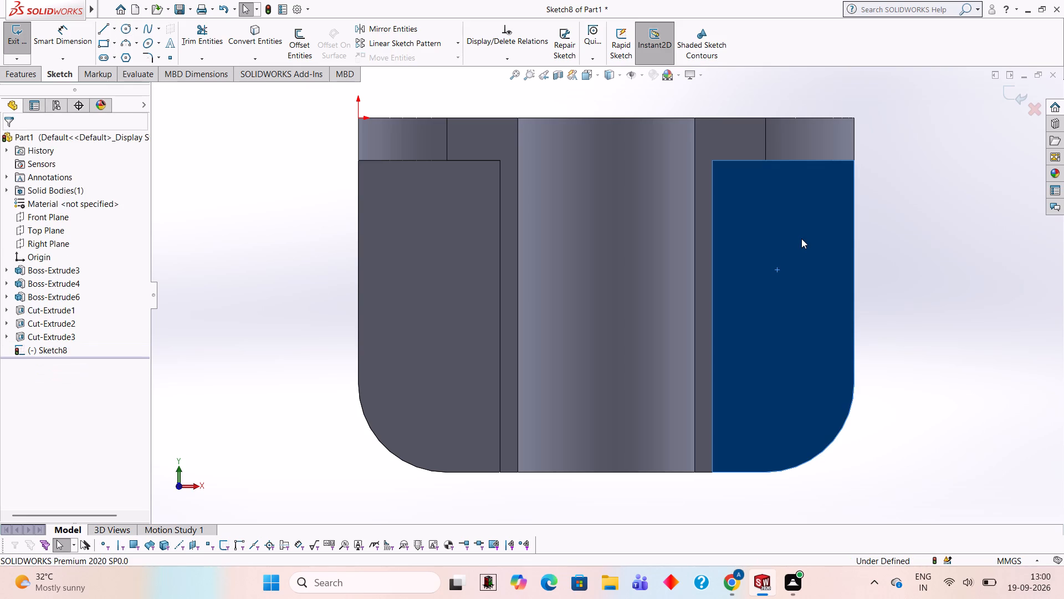
Sketch two vertically aligned 15 mm diameter circles on the base plate's +X side face, with diameter dimensions added.
{"action": "left_click", "coordinate": [130, 35]}
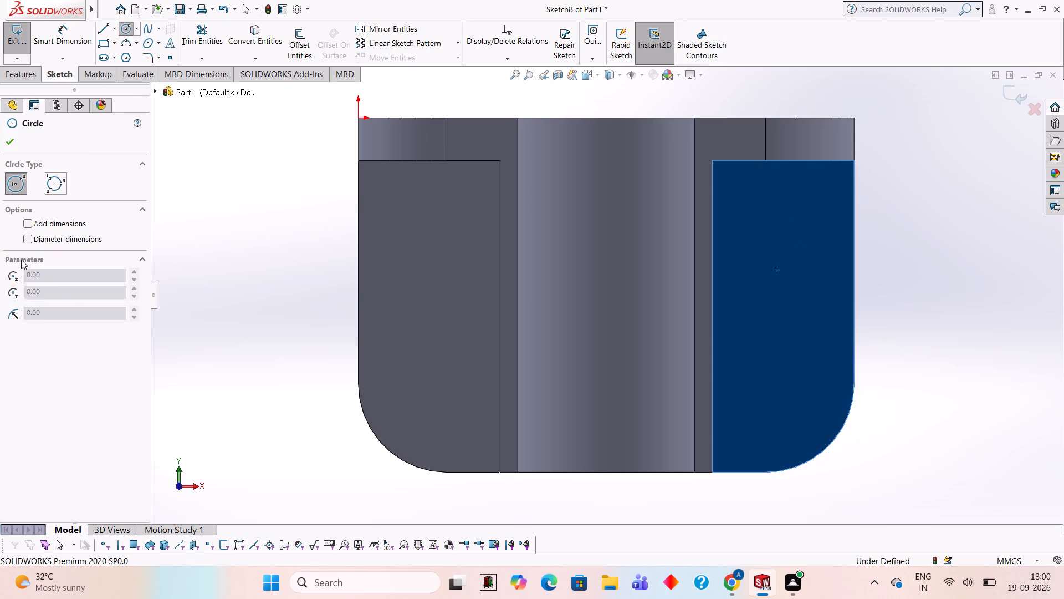
{"action": "left_click", "coordinate": [29, 221]}
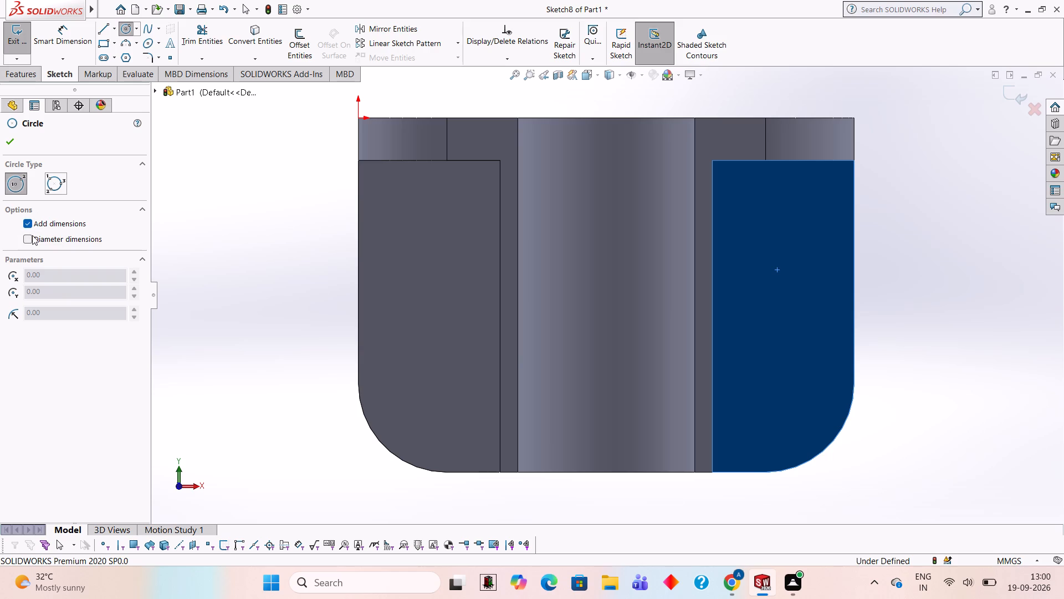
{"action": "left_click", "coordinate": [29, 227]}
{"action": "left_click", "coordinate": [24, 222]}
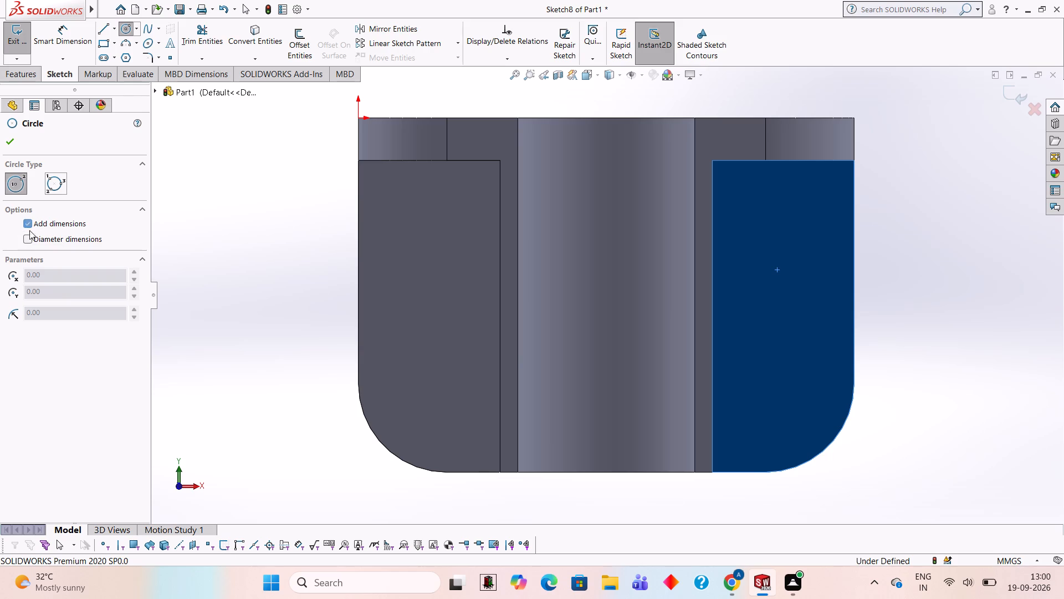
{"action": "left_click", "coordinate": [28, 241]}
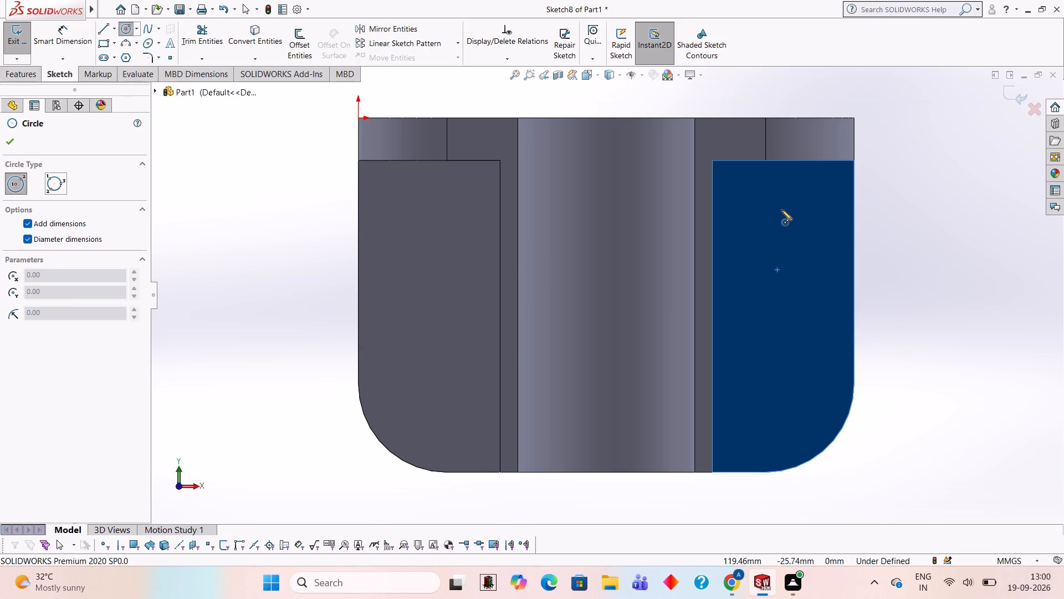
{"action": "left_click", "coordinate": [781, 210]}
{"action": "type", "text": "15"}
{"action": "key", "text": "Return"}
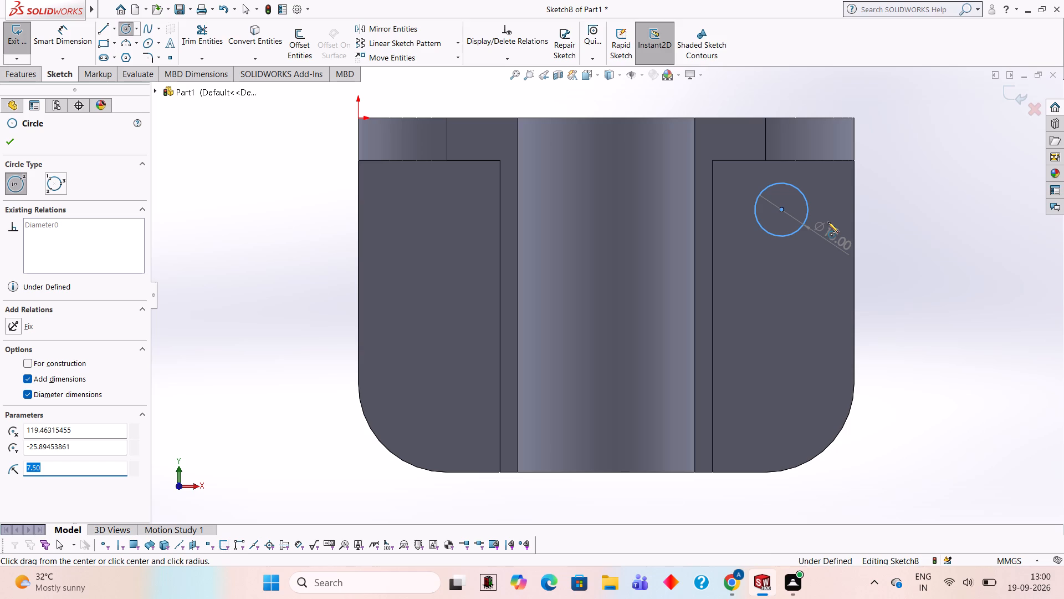
{"action": "left_click", "coordinate": [783, 382]}
{"action": "type", "text": "15"}
{"action": "key", "text": "Return"}
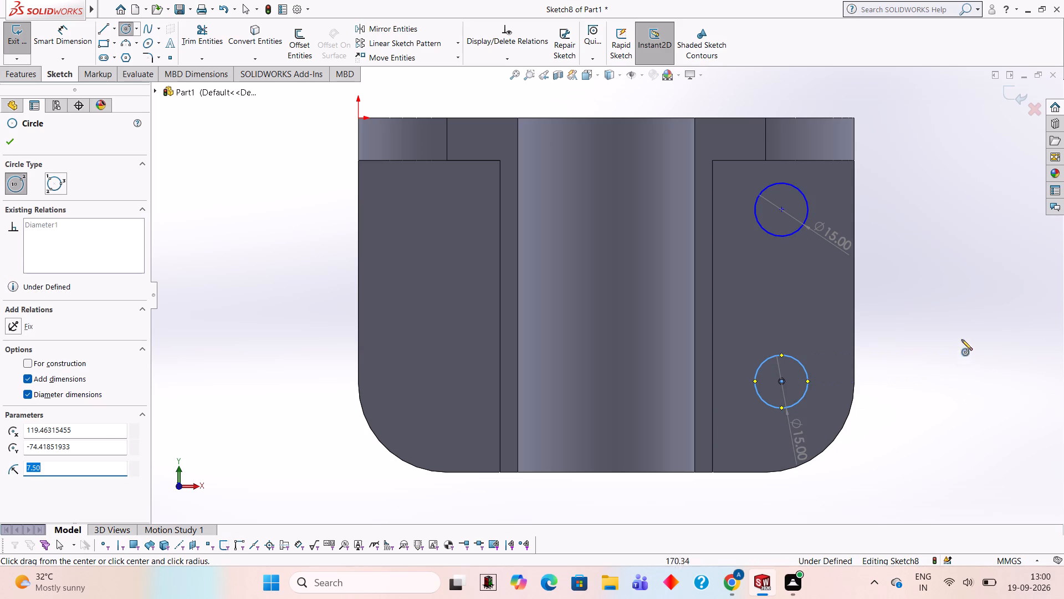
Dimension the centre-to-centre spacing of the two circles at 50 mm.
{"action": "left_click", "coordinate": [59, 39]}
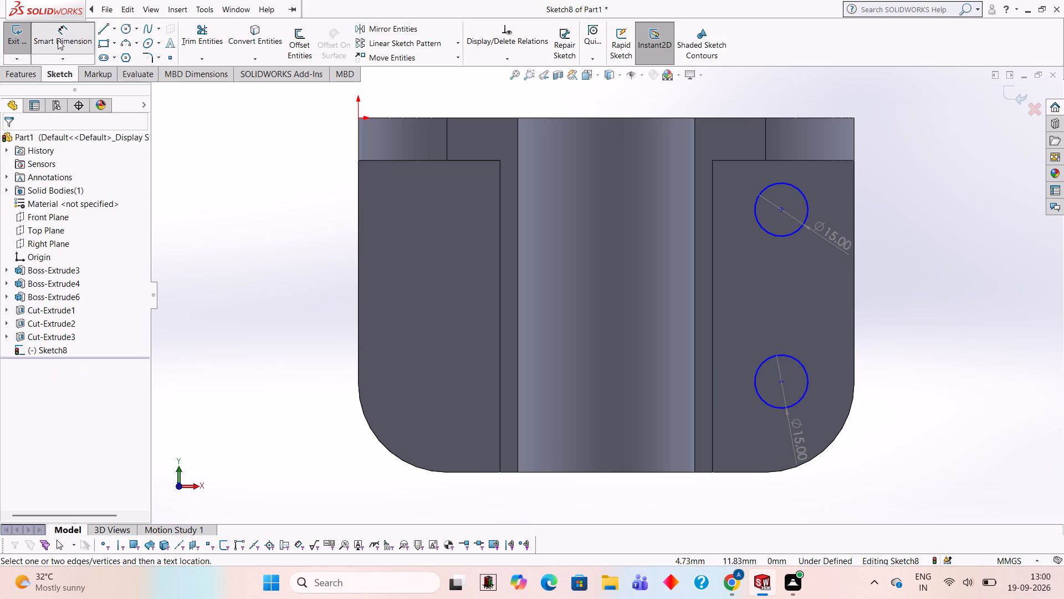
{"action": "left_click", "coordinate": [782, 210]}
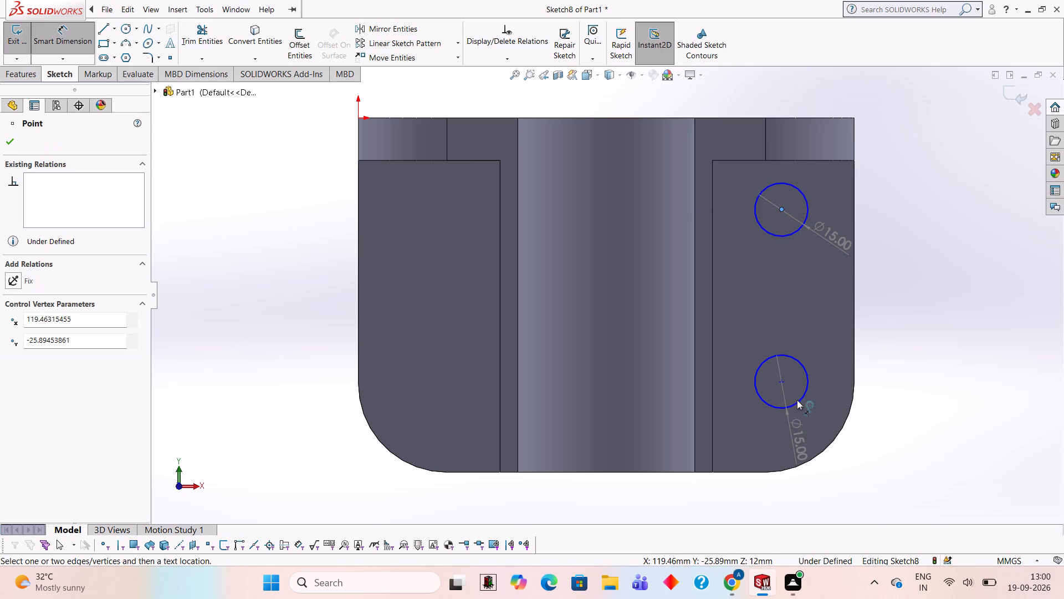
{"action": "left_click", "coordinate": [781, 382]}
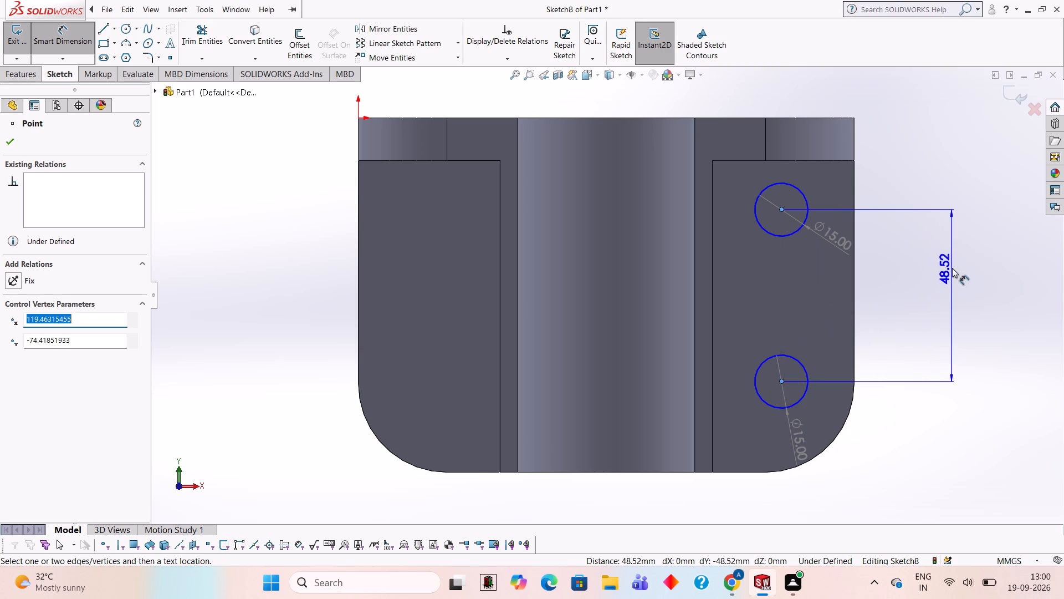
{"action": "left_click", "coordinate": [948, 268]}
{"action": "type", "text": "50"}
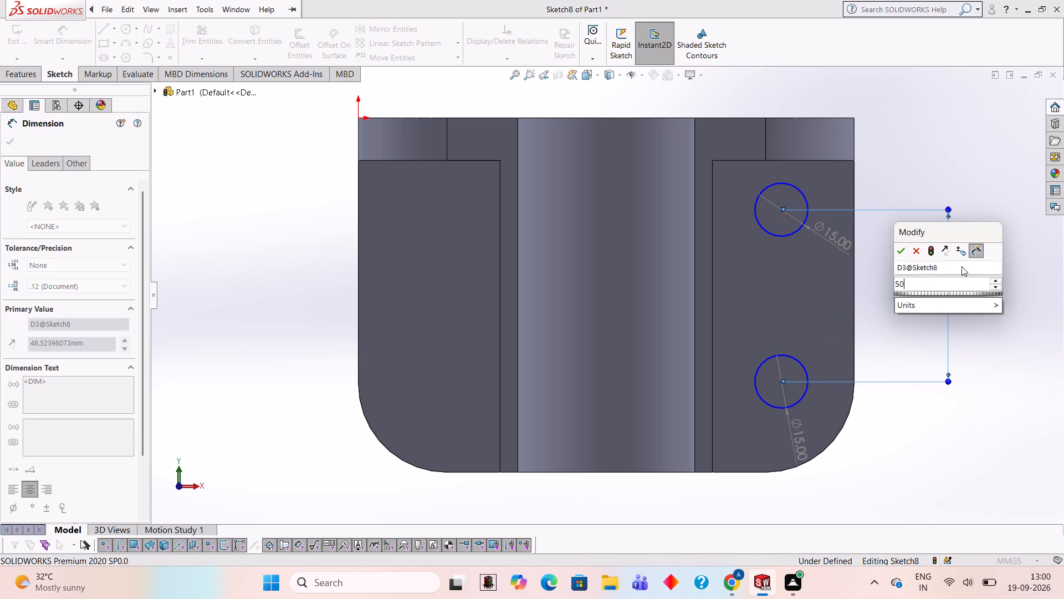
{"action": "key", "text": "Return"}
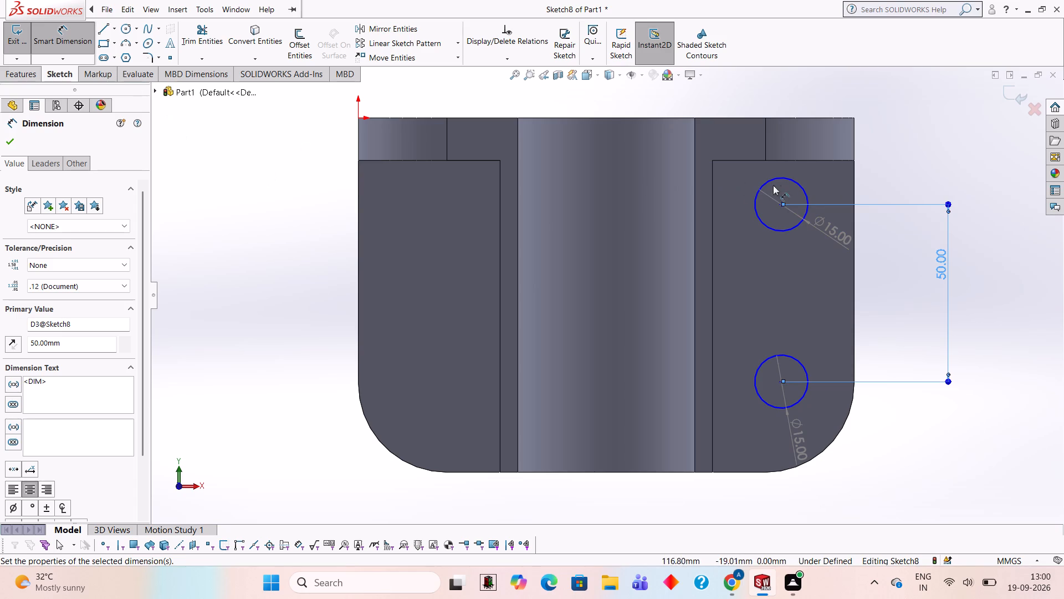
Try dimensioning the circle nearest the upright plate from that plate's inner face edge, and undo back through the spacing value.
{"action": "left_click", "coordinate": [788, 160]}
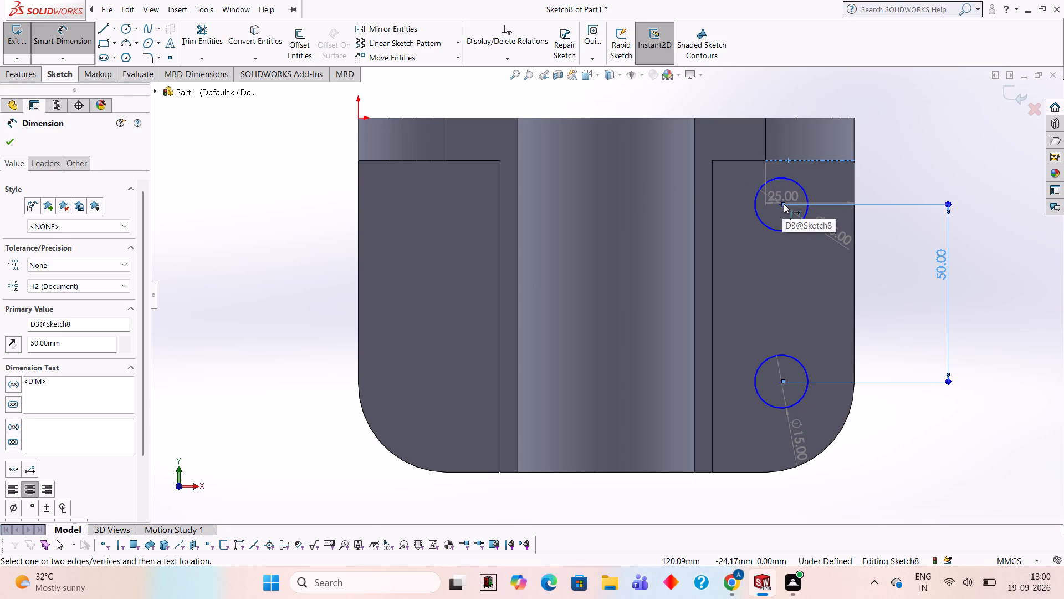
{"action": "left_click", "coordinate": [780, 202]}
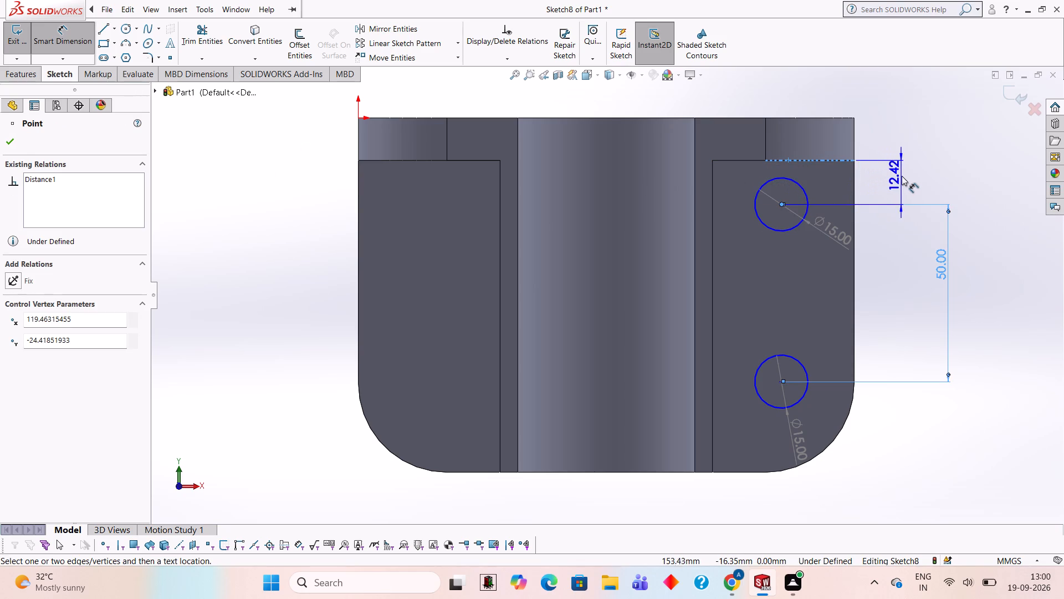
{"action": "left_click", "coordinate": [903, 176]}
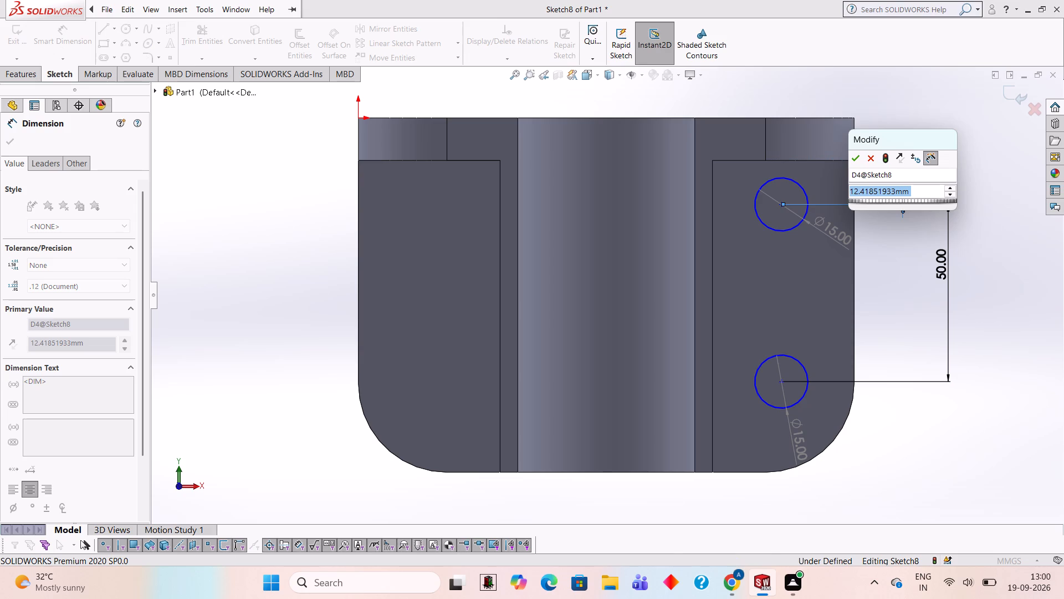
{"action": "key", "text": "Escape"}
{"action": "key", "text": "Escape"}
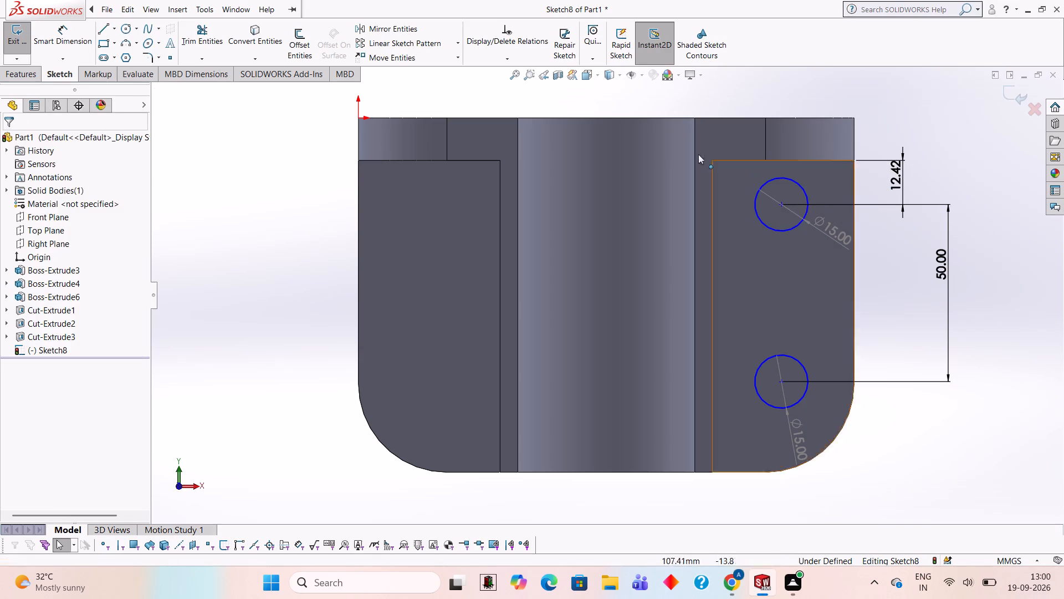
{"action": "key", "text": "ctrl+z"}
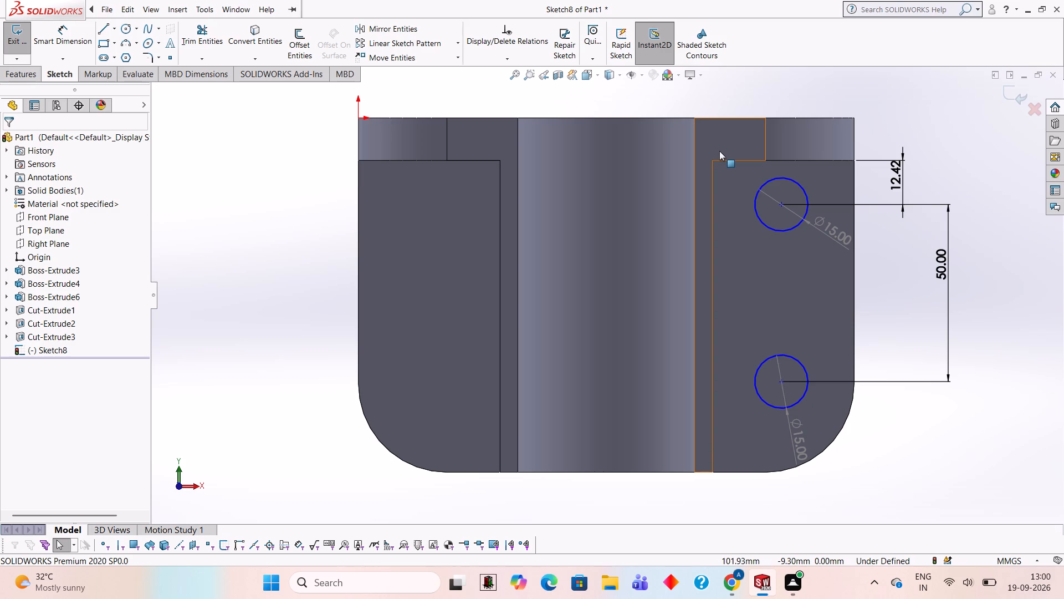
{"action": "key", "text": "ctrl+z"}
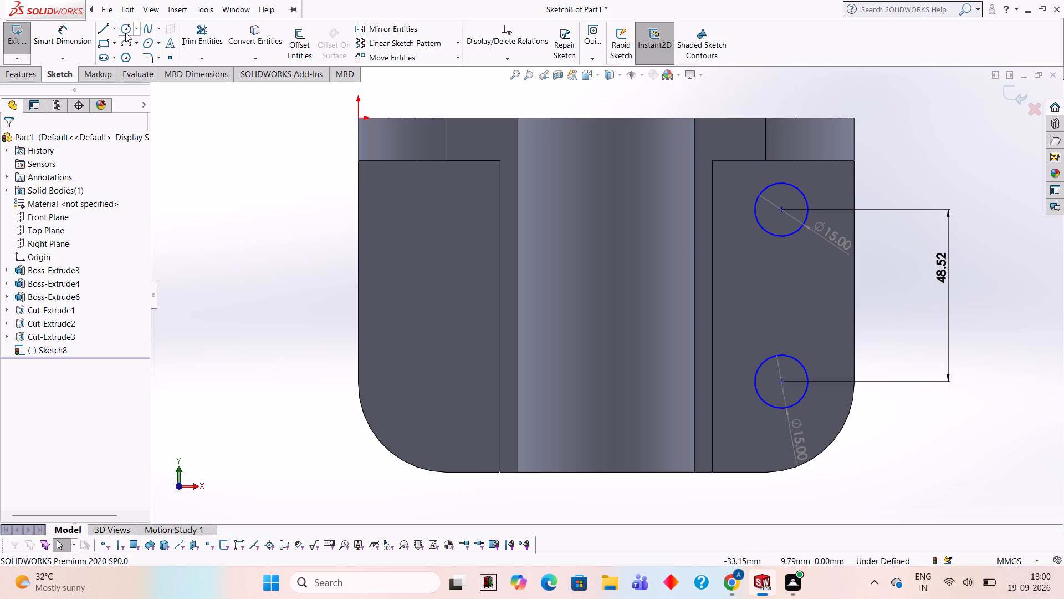
Dimension the centre of the circle nearest the upright plate 27 mm from that plate's outer back edge.
{"action": "left_click", "coordinate": [74, 38]}
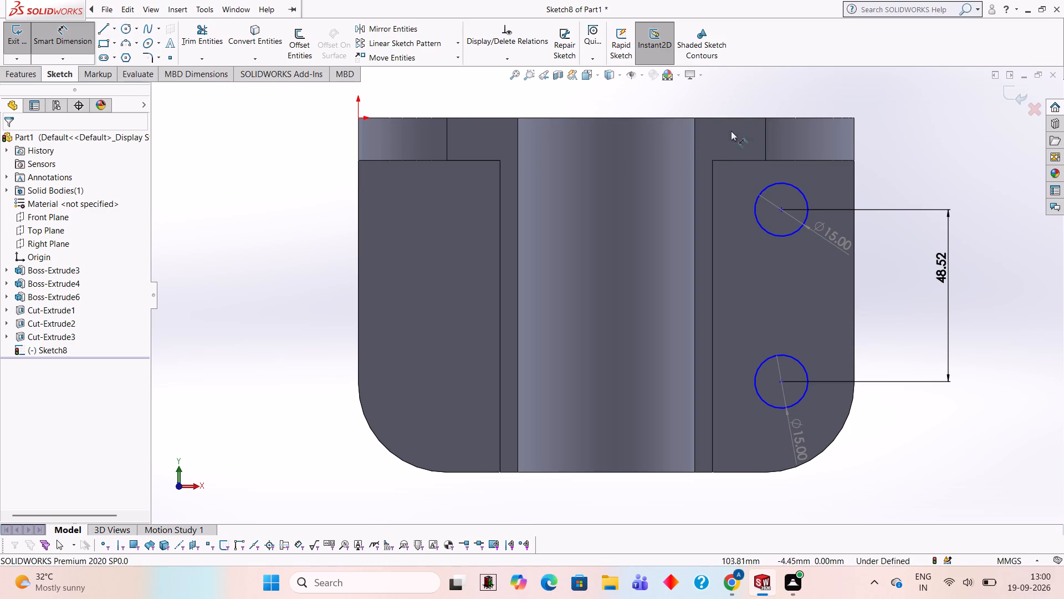
{"action": "left_click", "coordinate": [792, 116]}
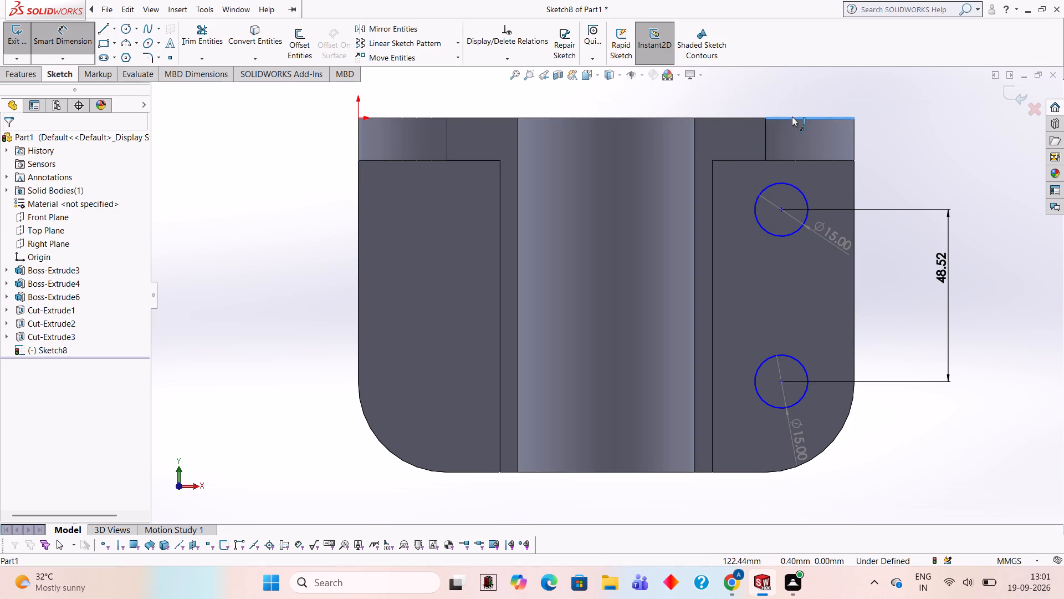
{"action": "left_click", "coordinate": [780, 209]}
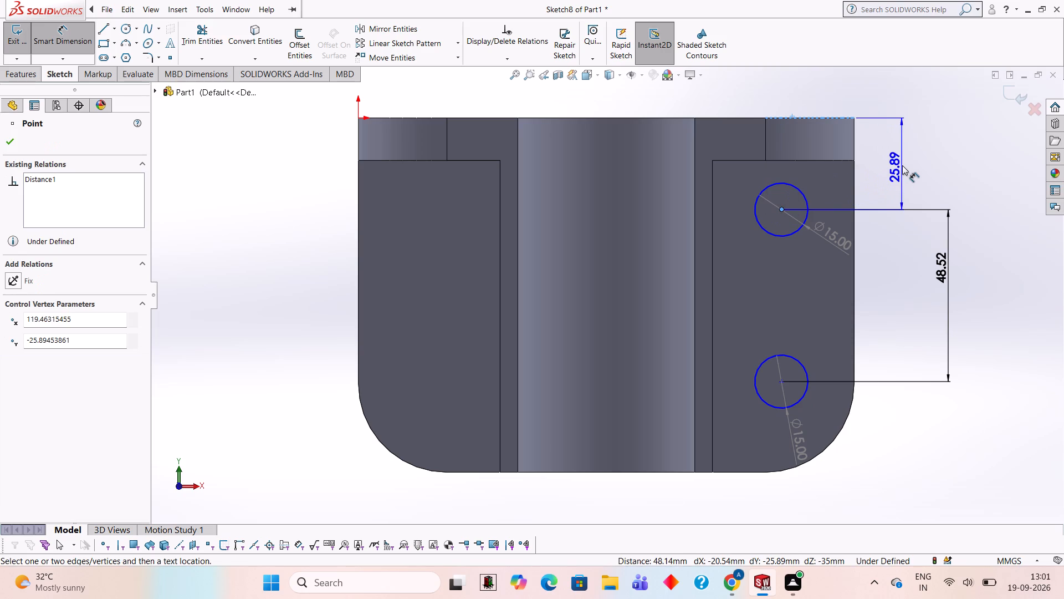
{"action": "left_click", "coordinate": [902, 165]}
{"action": "type", "text": "27"}
{"action": "key", "text": "Return"}
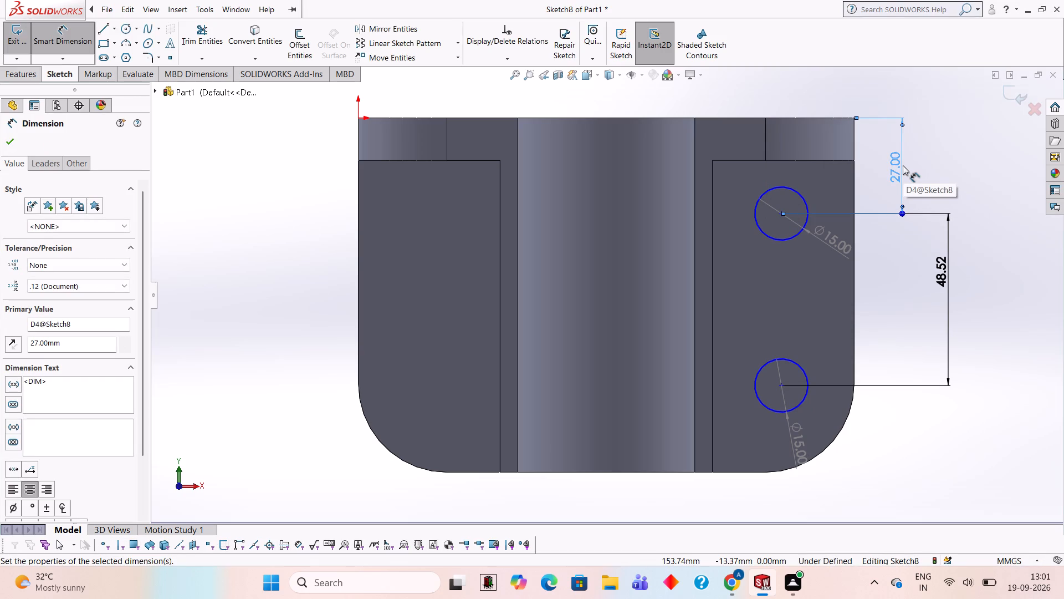
{"action": "key", "text": "Escape"}
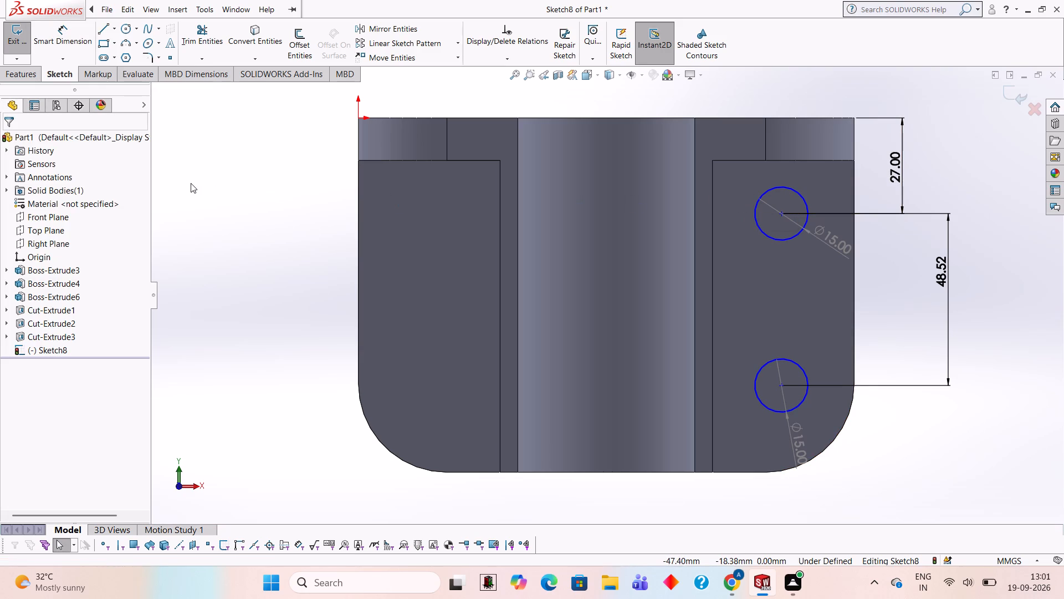
Replace the spacing dimension between the two circle centres with a new one of 50 mm.
{"action": "right_click", "coordinate": [947, 285]}
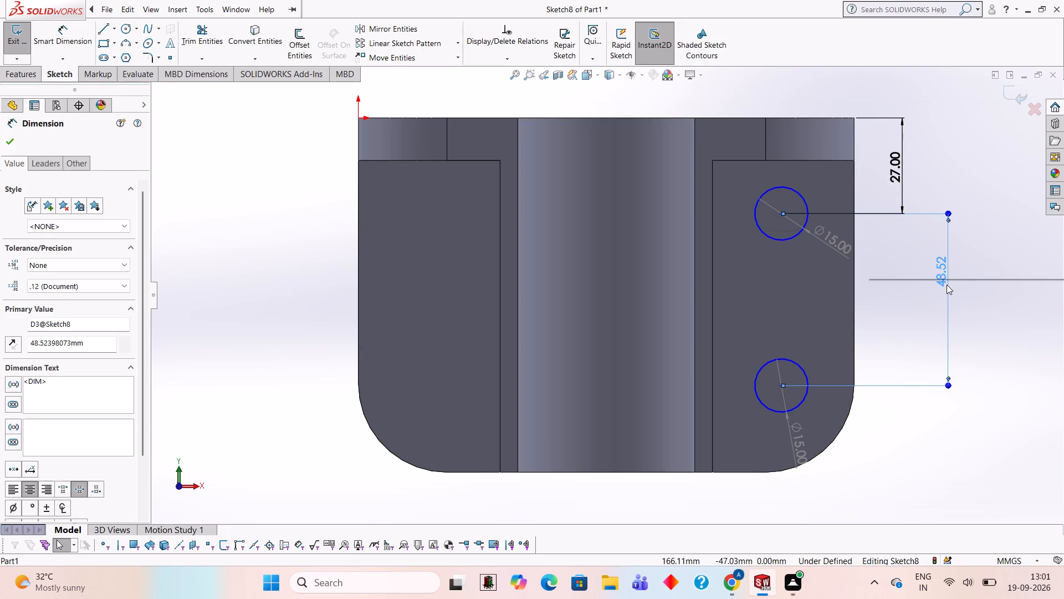
{"action": "left_click", "coordinate": [912, 436]}
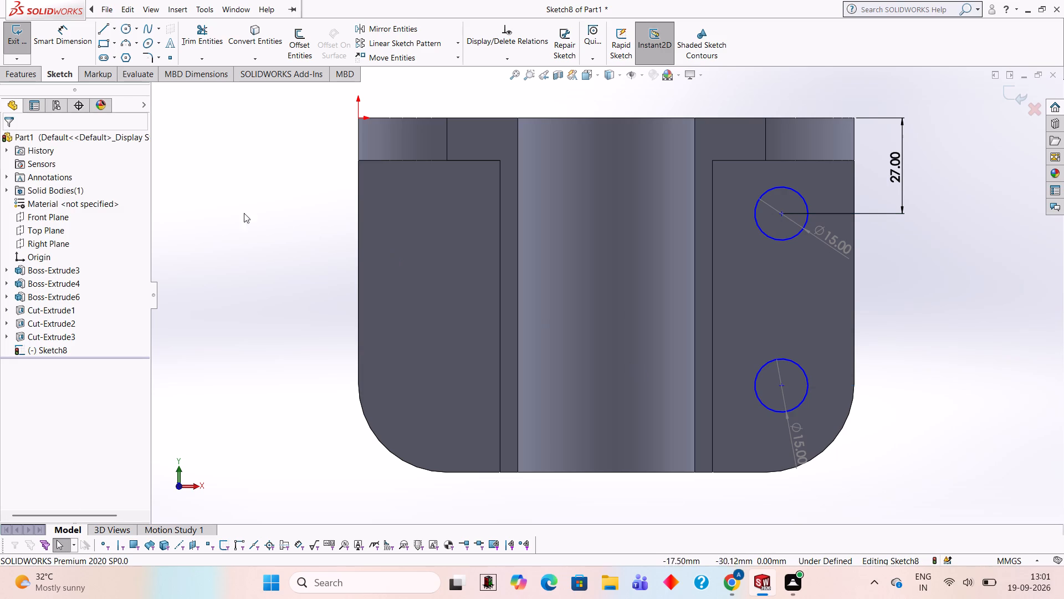
{"action": "left_click", "coordinate": [60, 40]}
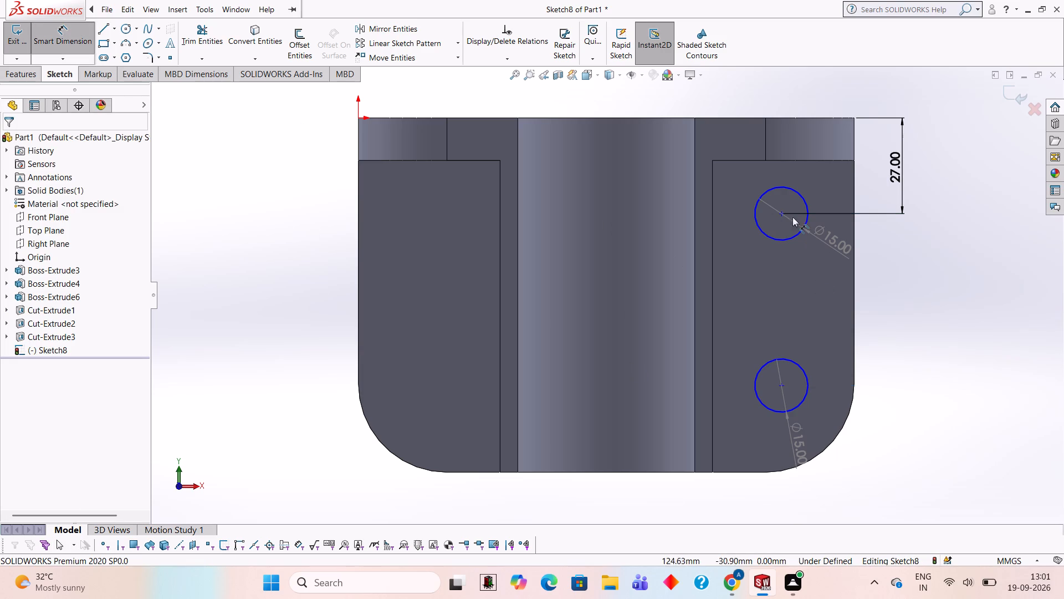
{"action": "left_click", "coordinate": [782, 214]}
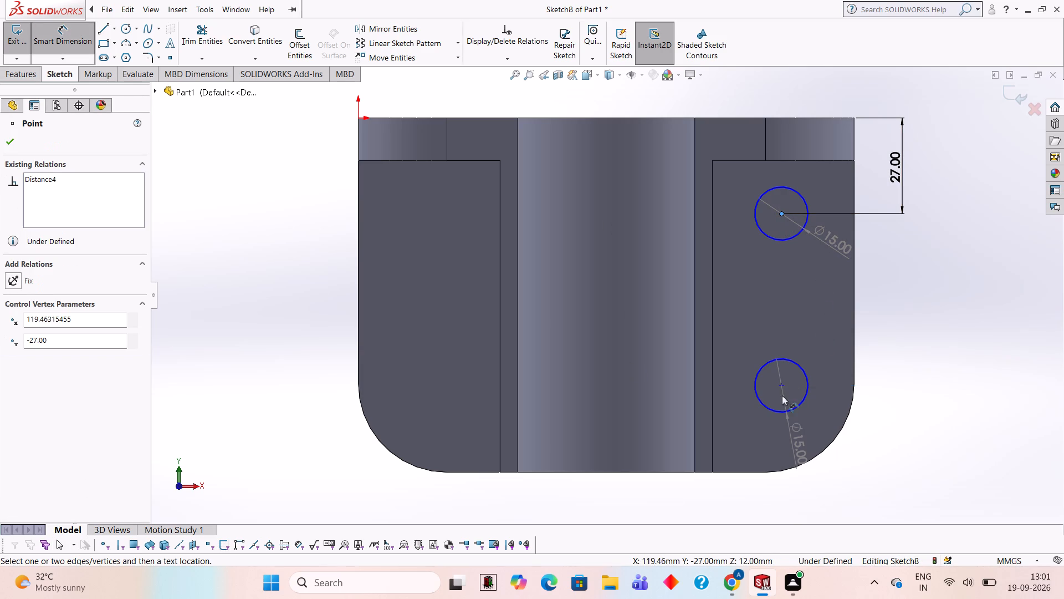
{"action": "left_click", "coordinate": [781, 383]}
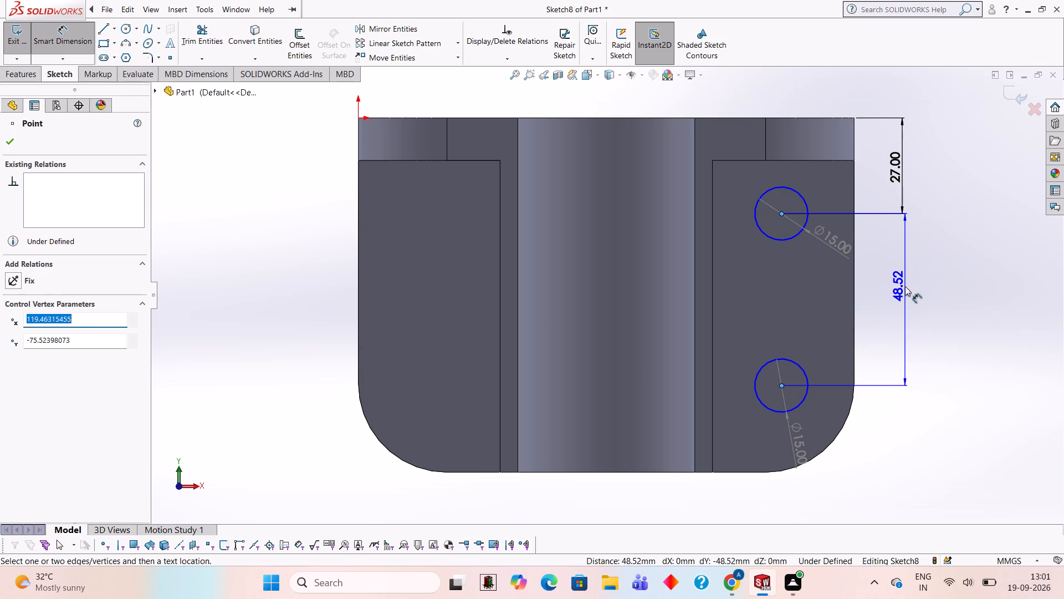
{"action": "left_click", "coordinate": [905, 286]}
{"action": "type", "text": "50"}
{"action": "key", "text": "Return"}
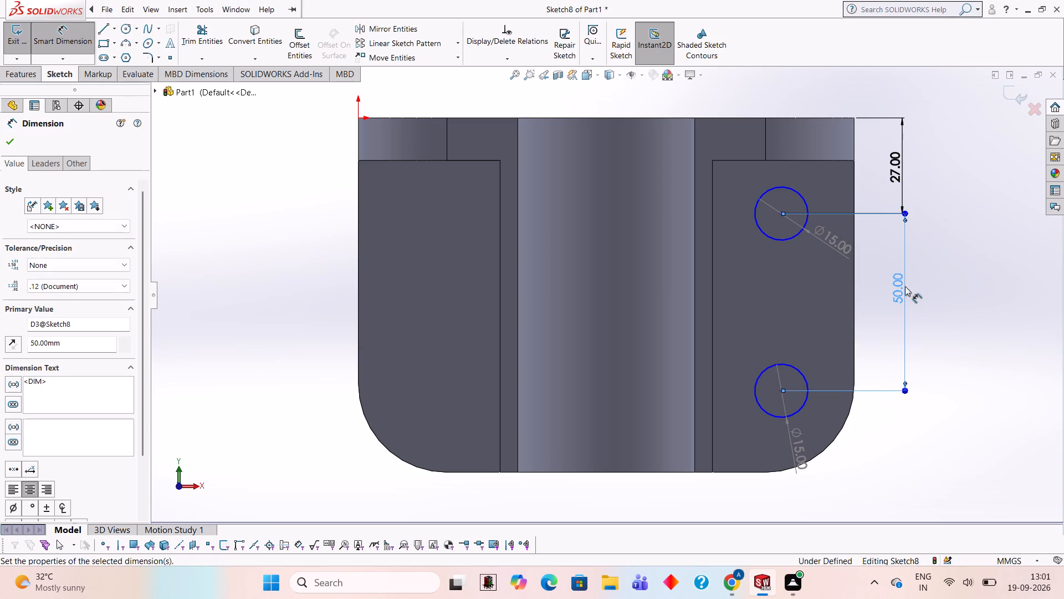
{"action": "left_click", "coordinate": [955, 281]}
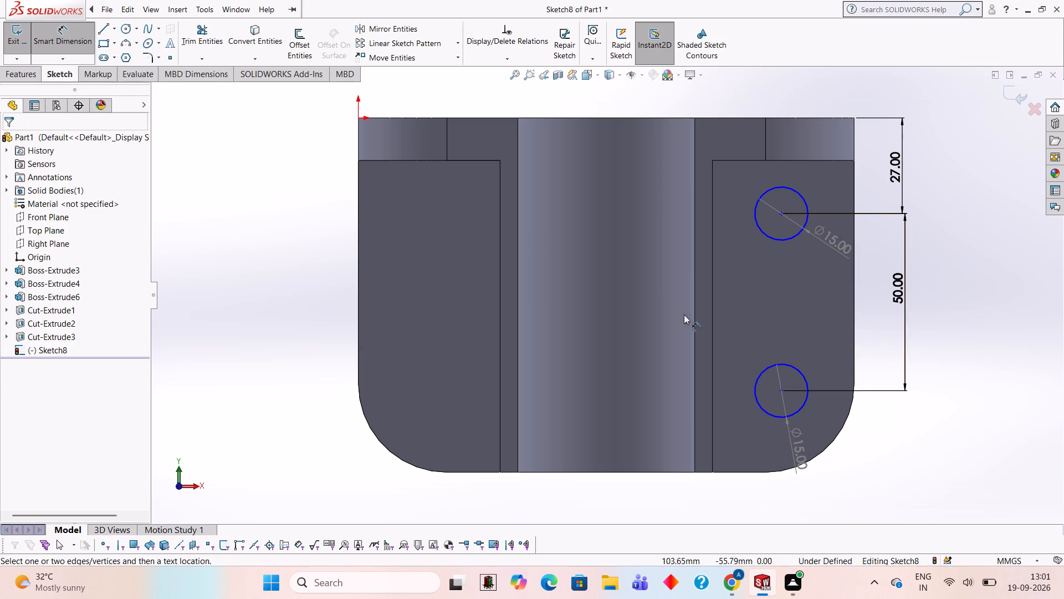
Cut-extrude the two 15 mm circles through the base plate with a 12 mm depth.
{"action": "left_click", "coordinate": [33, 69]}
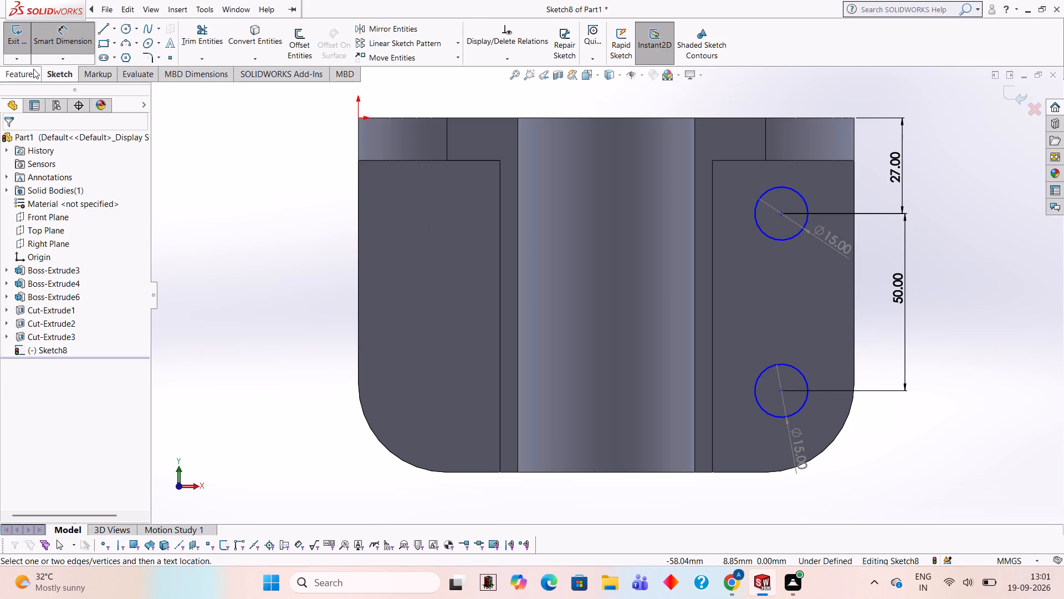
{"action": "left_click", "coordinate": [187, 44]}
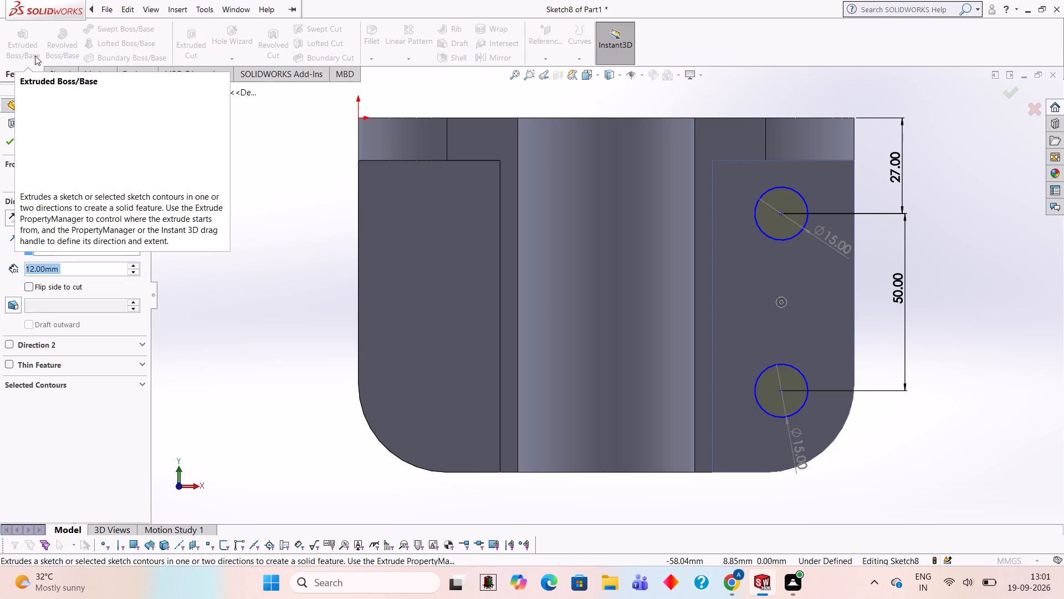
{"action": "left_click", "coordinate": [9, 142]}
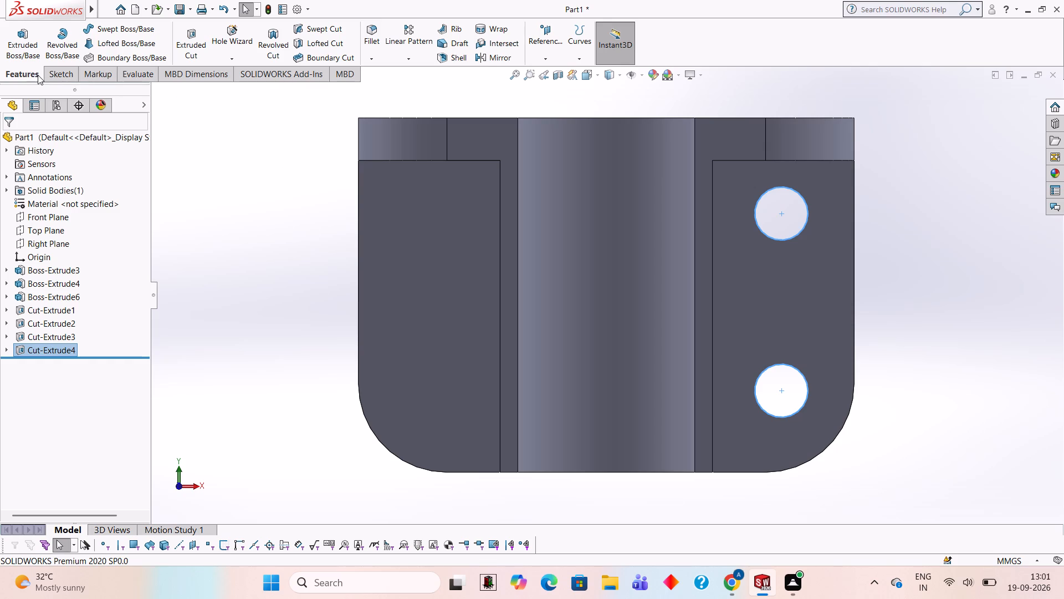
Sketch two 15 mm diameter circles, one above the other, on the base plate face across the block from the existing holes.
{"action": "left_click", "coordinate": [56, 75]}
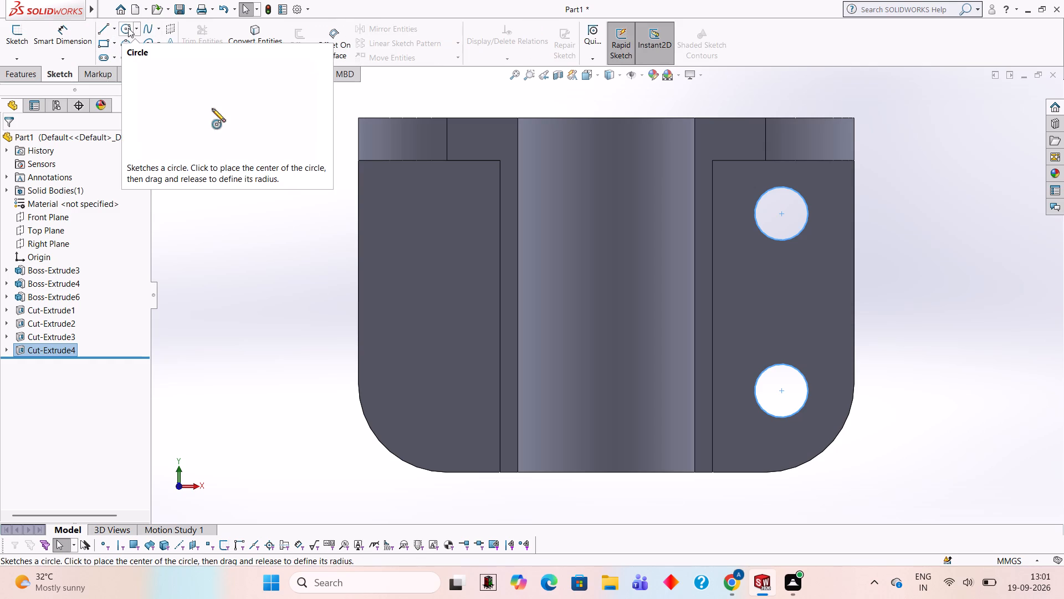
{"action": "left_click", "coordinate": [128, 28]}
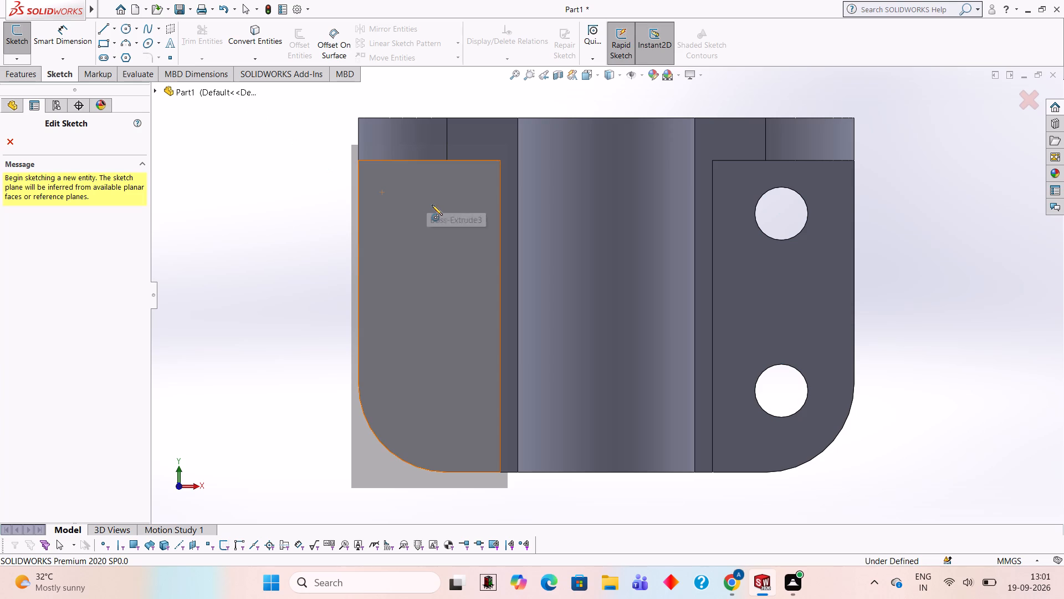
{"action": "left_click", "coordinate": [426, 205]}
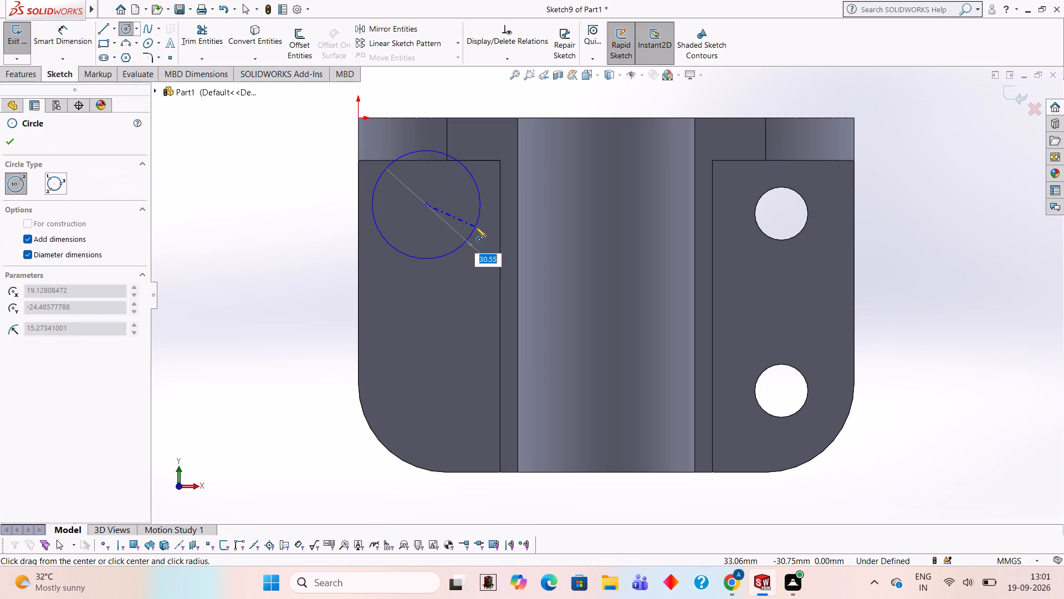
{"action": "type", "text": "15"}
{"action": "key", "text": "Return"}
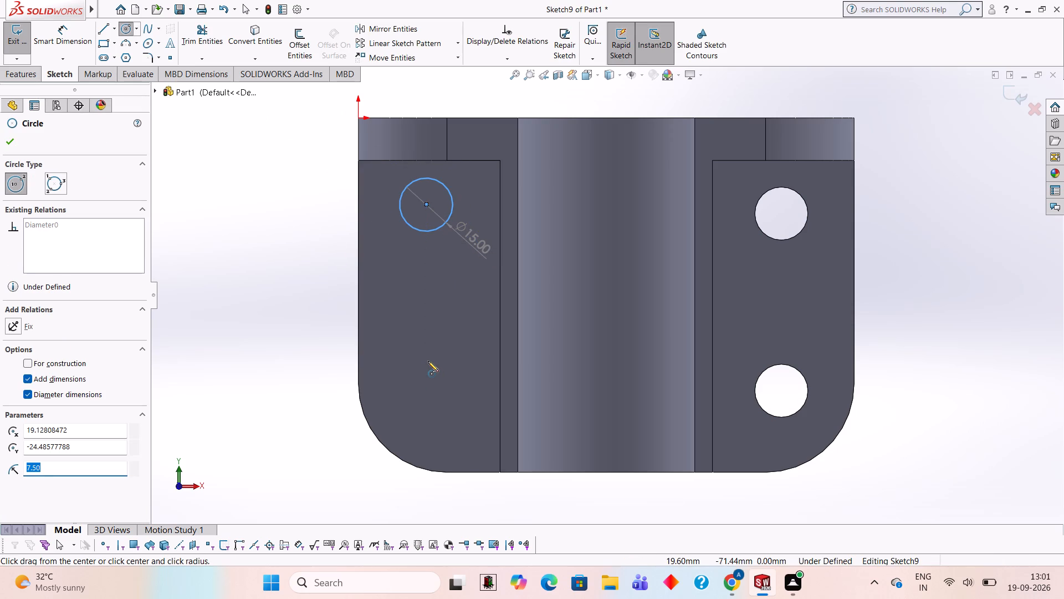
{"action": "left_click", "coordinate": [428, 361]}
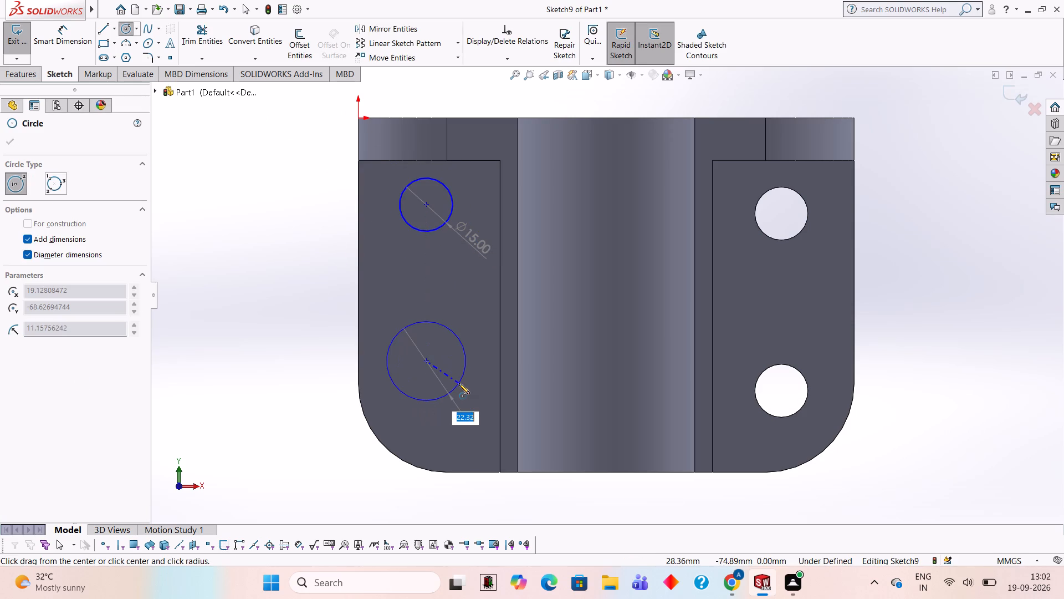
{"action": "type", "text": "15"}
{"action": "key", "text": "Return"}
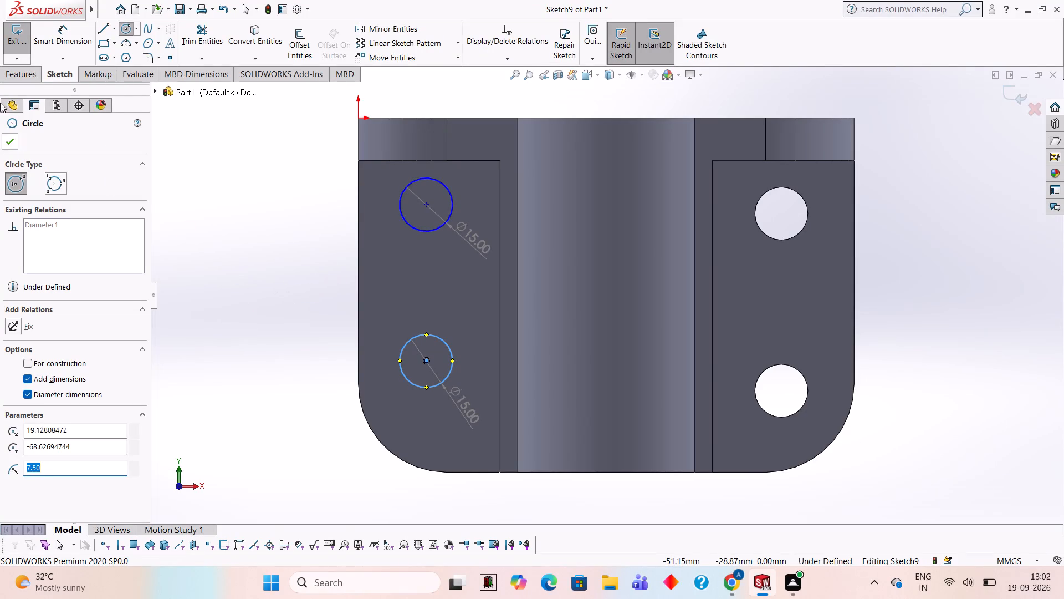
Dimension the centre of the new circle nearest the upright plate 27 mm from that plate's outer back edge.
{"action": "left_click", "coordinate": [84, 43]}
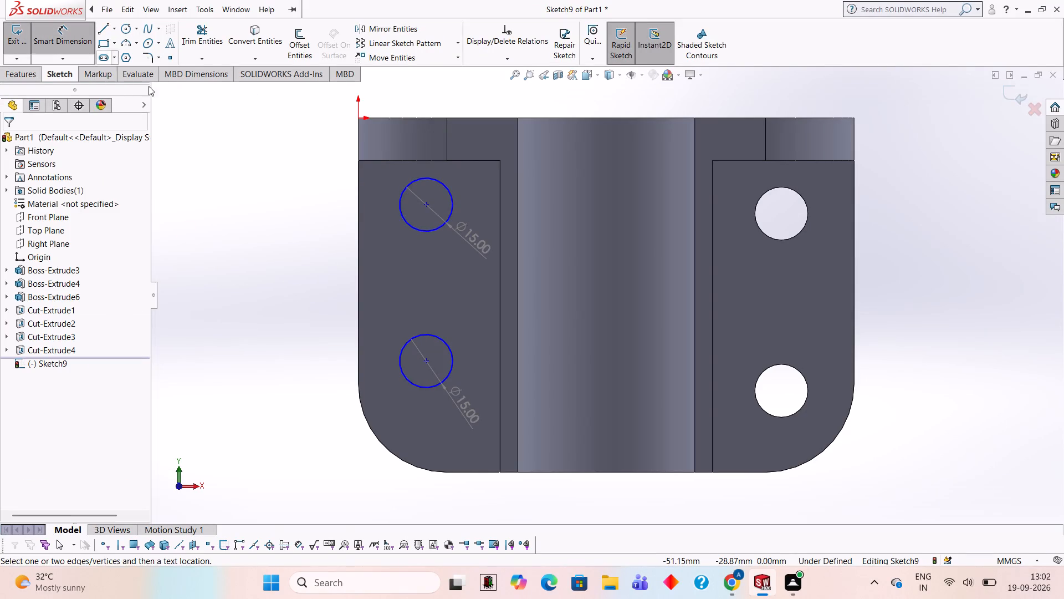
{"action": "left_click", "coordinate": [422, 118]}
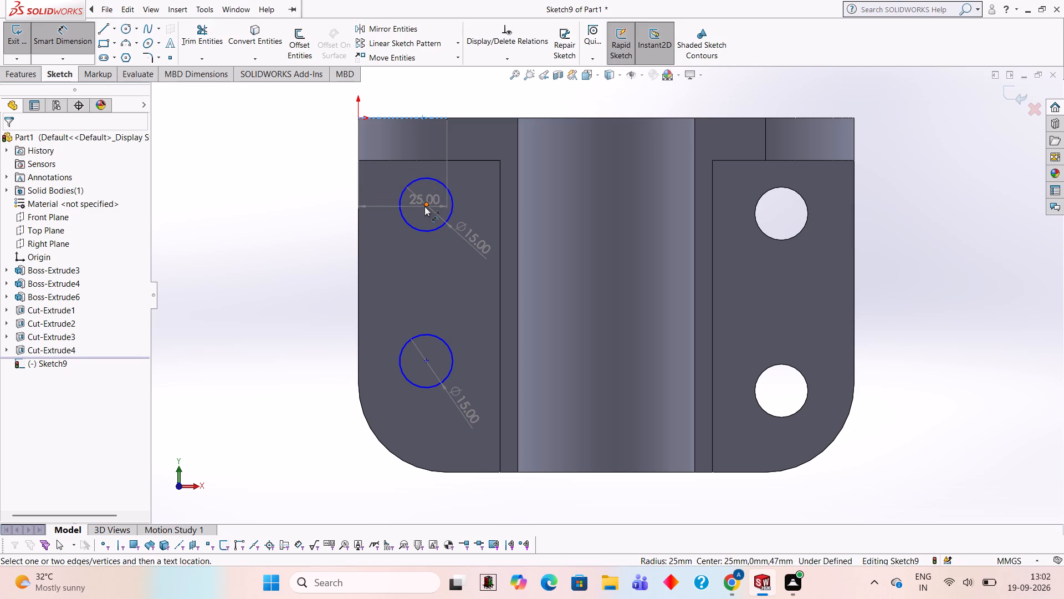
{"action": "left_click", "coordinate": [424, 206]}
{"action": "left_click", "coordinate": [238, 174]}
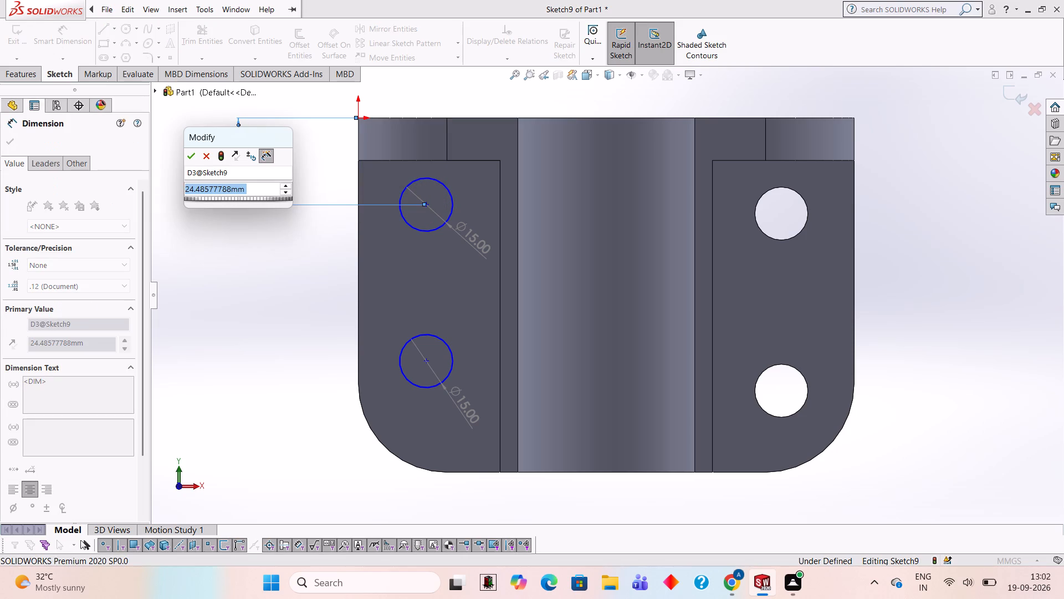
{"action": "type", "text": "27"}
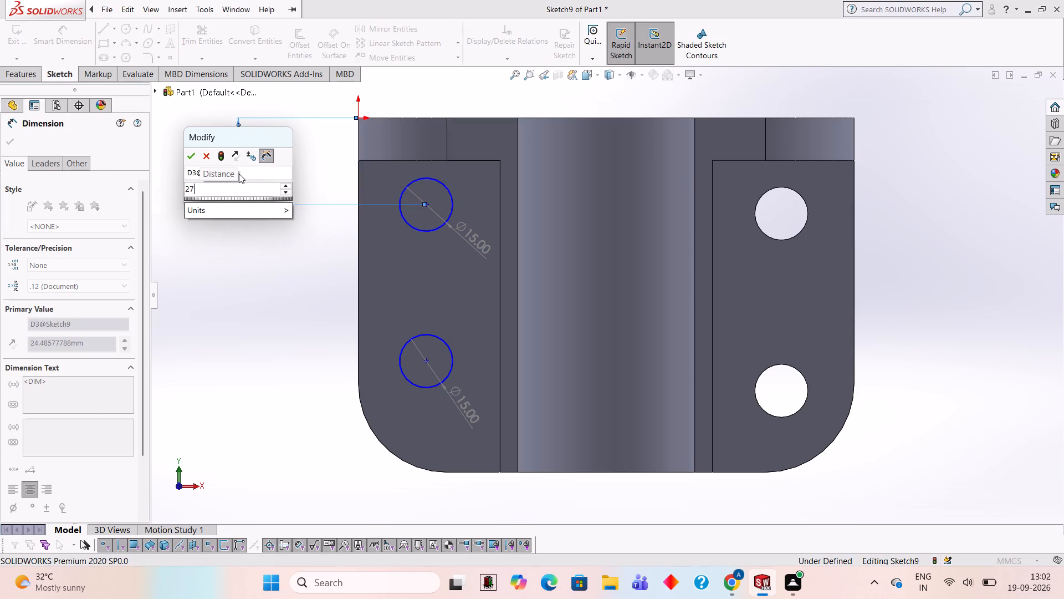
{"action": "key", "text": "Return"}
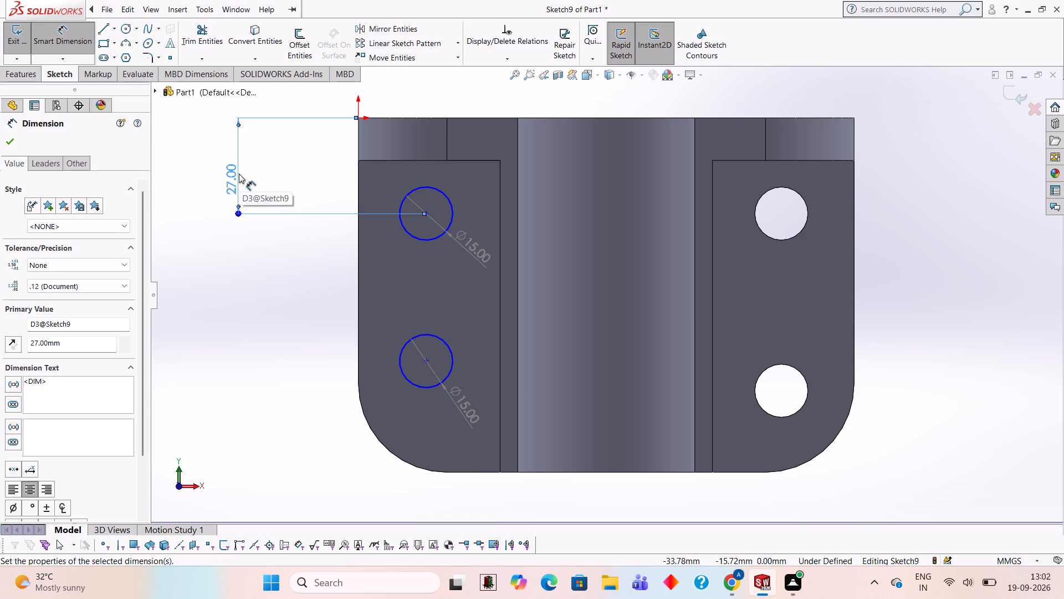
Dimension the spacing between the two new circle centres as 50 mm.
{"action": "left_click", "coordinate": [427, 213]}
{"action": "left_click", "coordinate": [428, 359]}
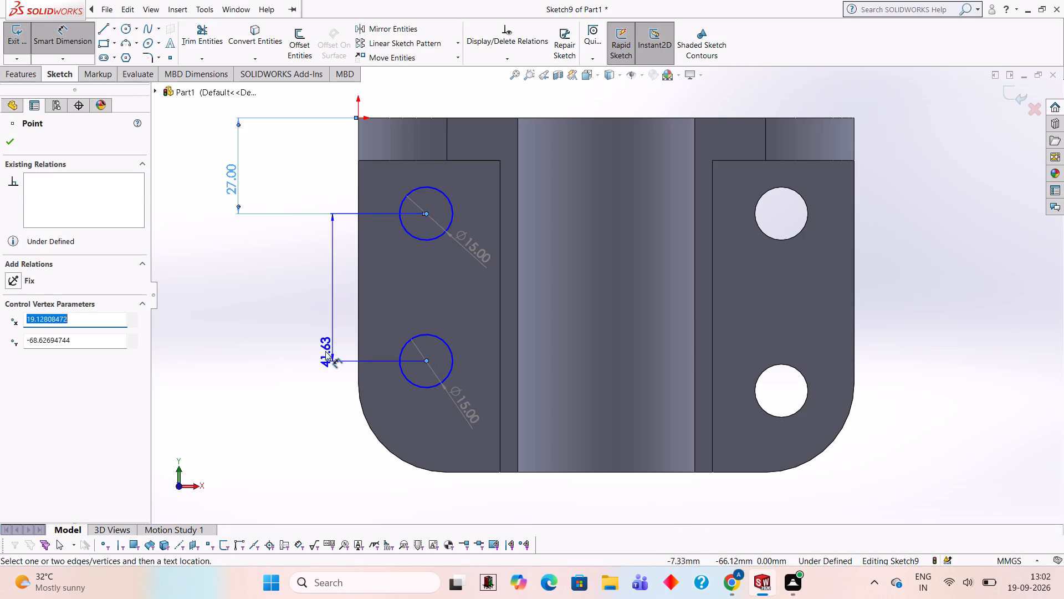
{"action": "left_click", "coordinate": [217, 342]}
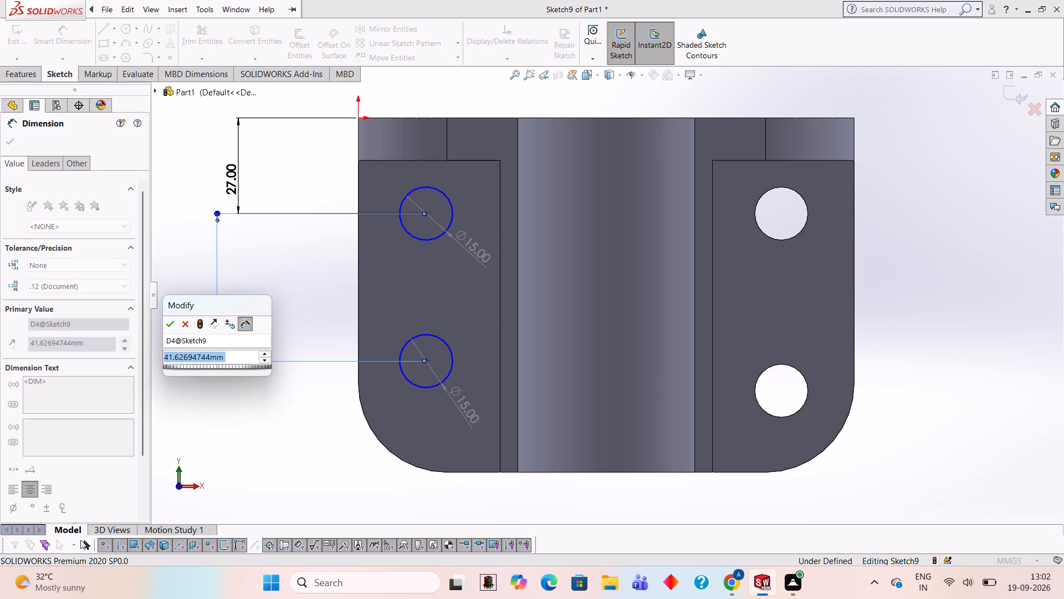
{"action": "type", "text": "50"}
{"action": "key", "text": "Return"}
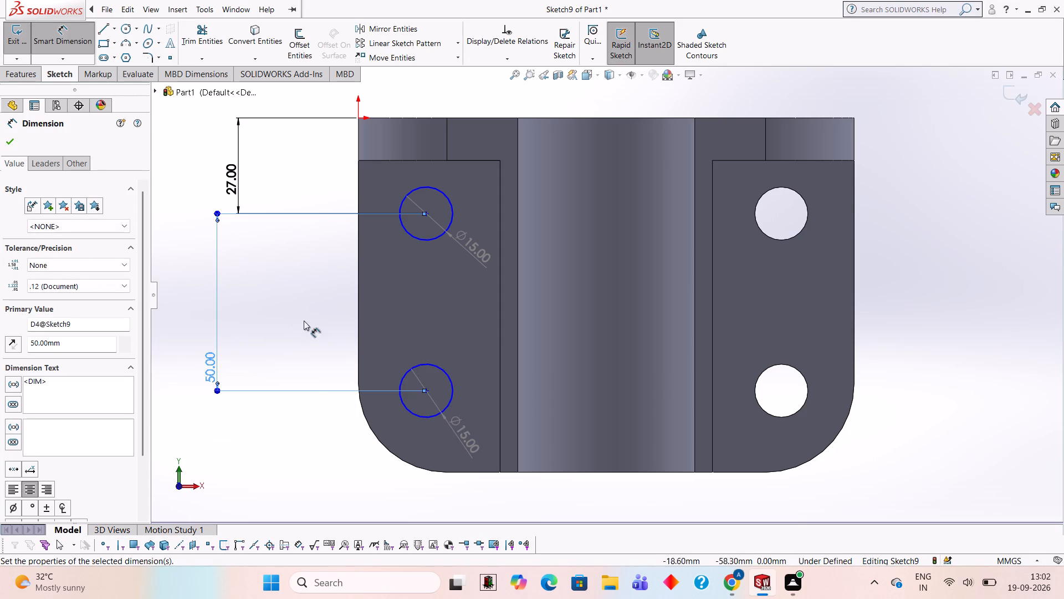
{"action": "left_click", "coordinate": [249, 291]}
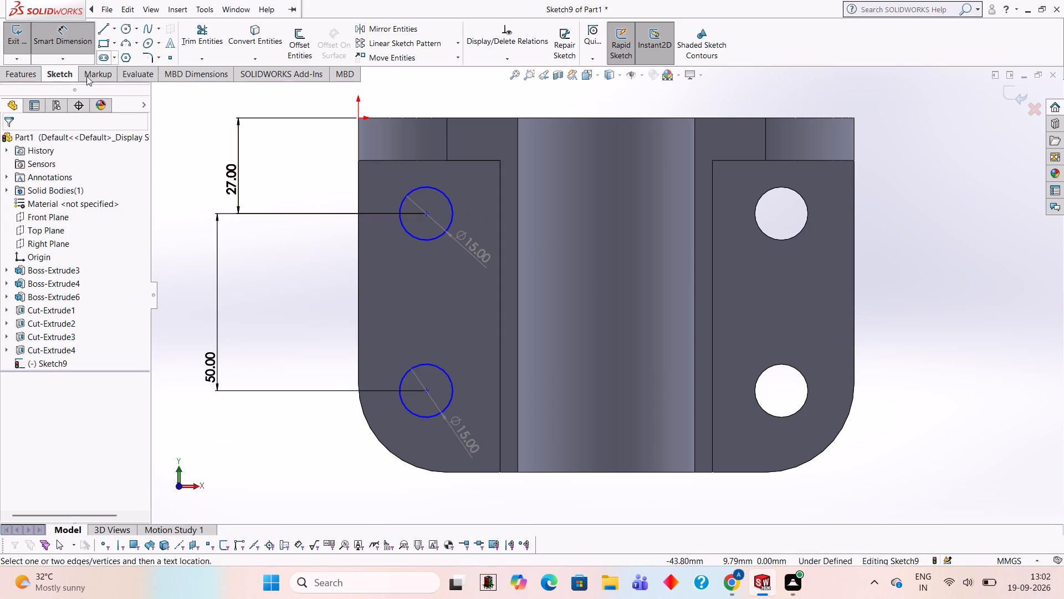
Cut-extrude the two new 15 mm circles through the base plate with a 12 mm blind depth.
{"action": "left_click", "coordinate": [15, 79]}
{"action": "left_click", "coordinate": [205, 45]}
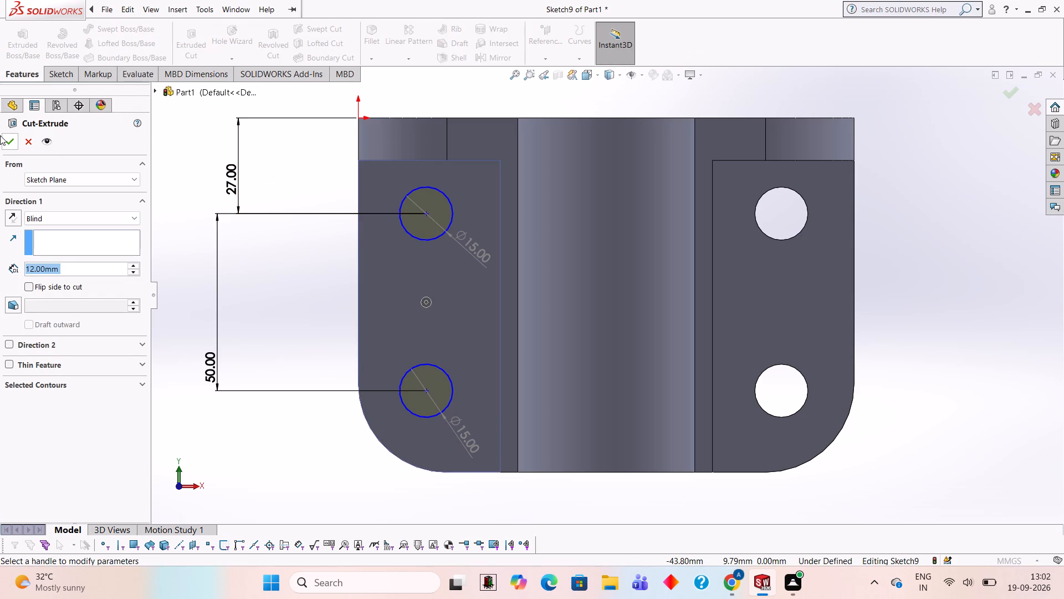
{"action": "left_click", "coordinate": [14, 149]}
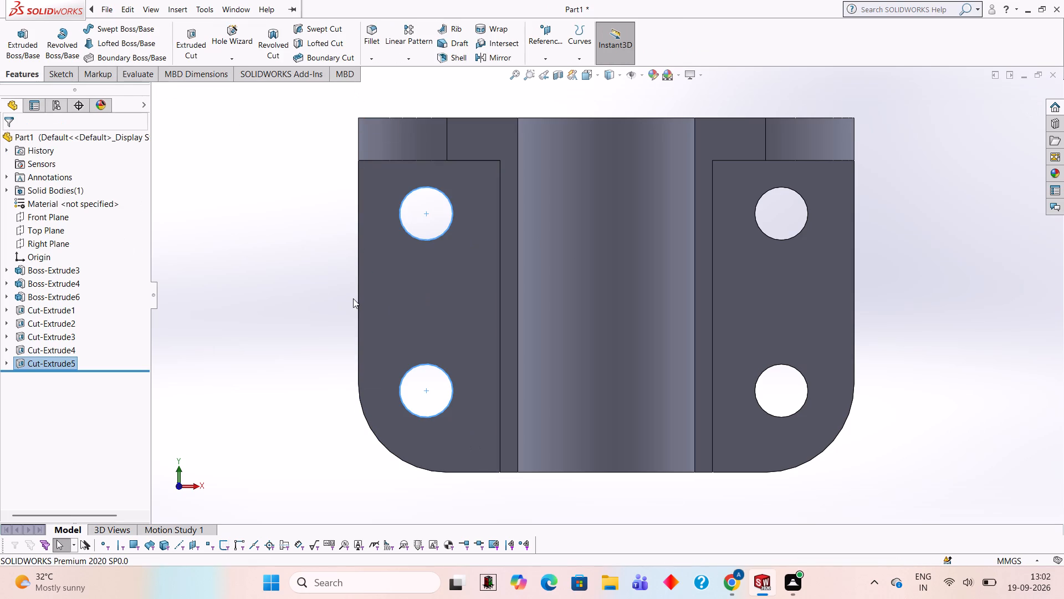
Examine the bracket from several angles, including the base-plate holes, rectangular openings and recessed block.
{"action": "middle_click_drag", "start_coordinate": [525, 430], "coordinate": [511, 272]}
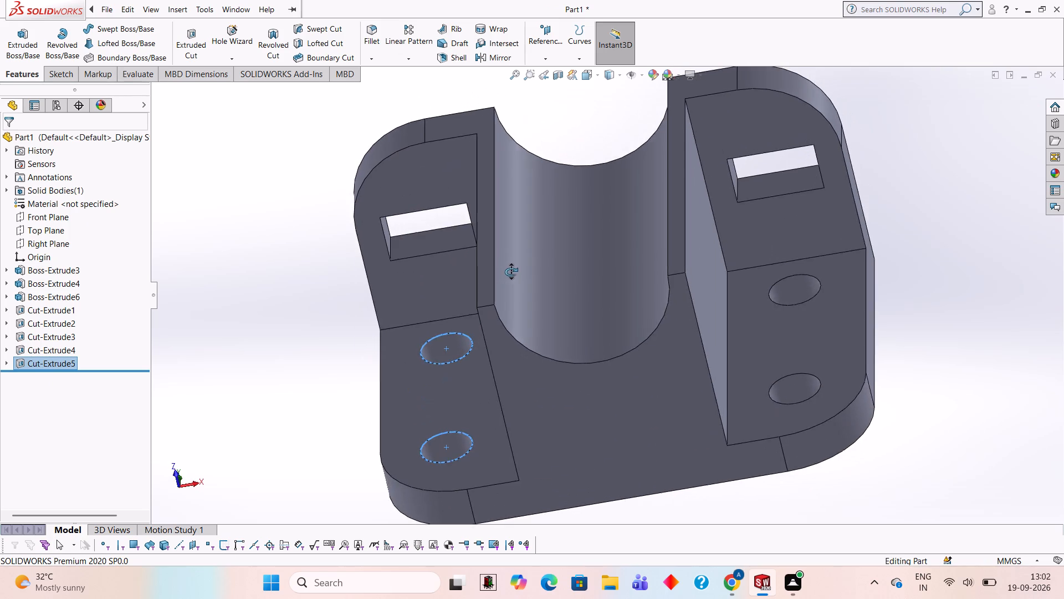
{"action": "middle_click_drag", "start_coordinate": [511, 272], "coordinate": [528, 223]}
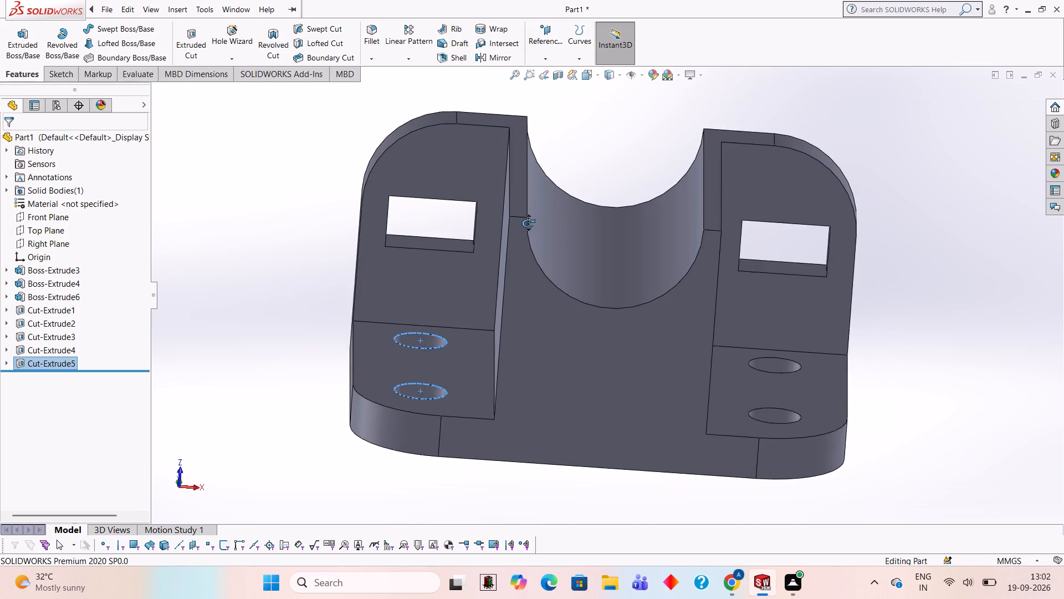
{"action": "middle_click_drag", "start_coordinate": [528, 223], "coordinate": [506, 250]}
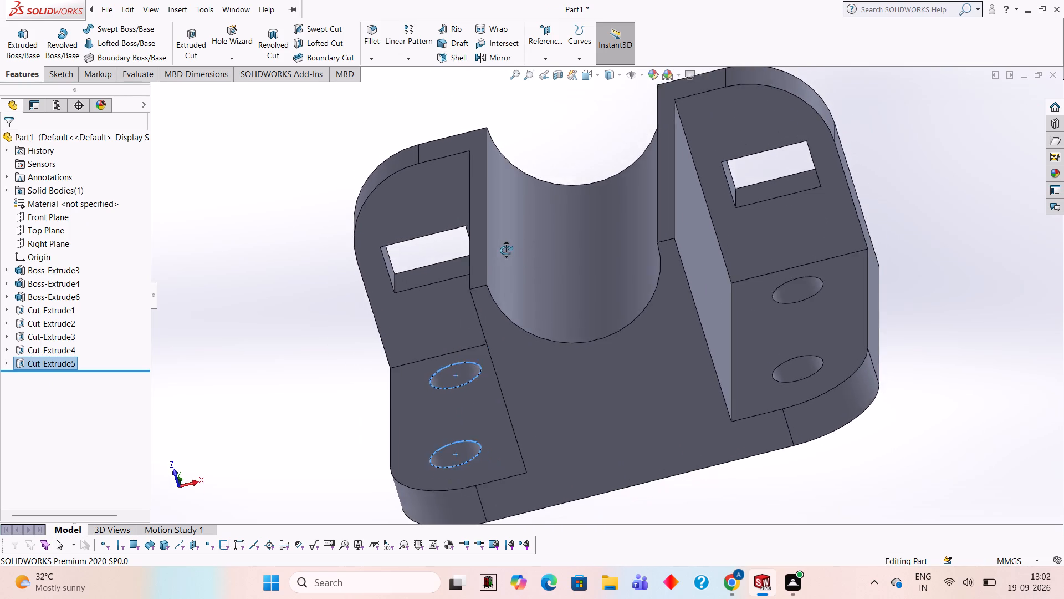
{"action": "middle_click_drag", "start_coordinate": [506, 250], "coordinate": [520, 258]}
{"action": "scroll", "coordinate": [520, 258], "scroll_direction": "up", "scroll_amount": 1}
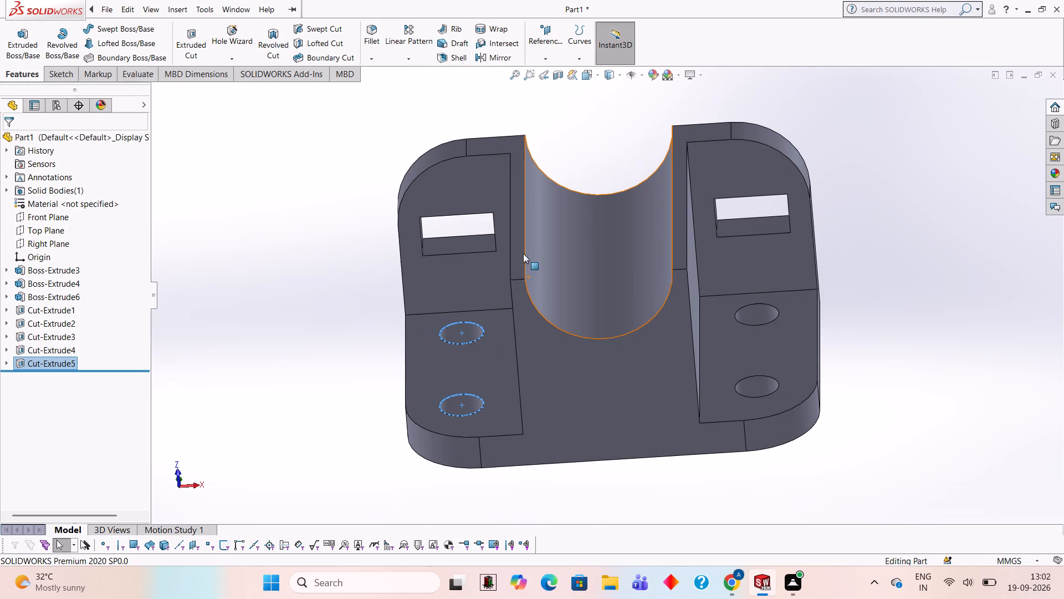
{"action": "middle_click_drag", "start_coordinate": [529, 243], "coordinate": [526, 211]}
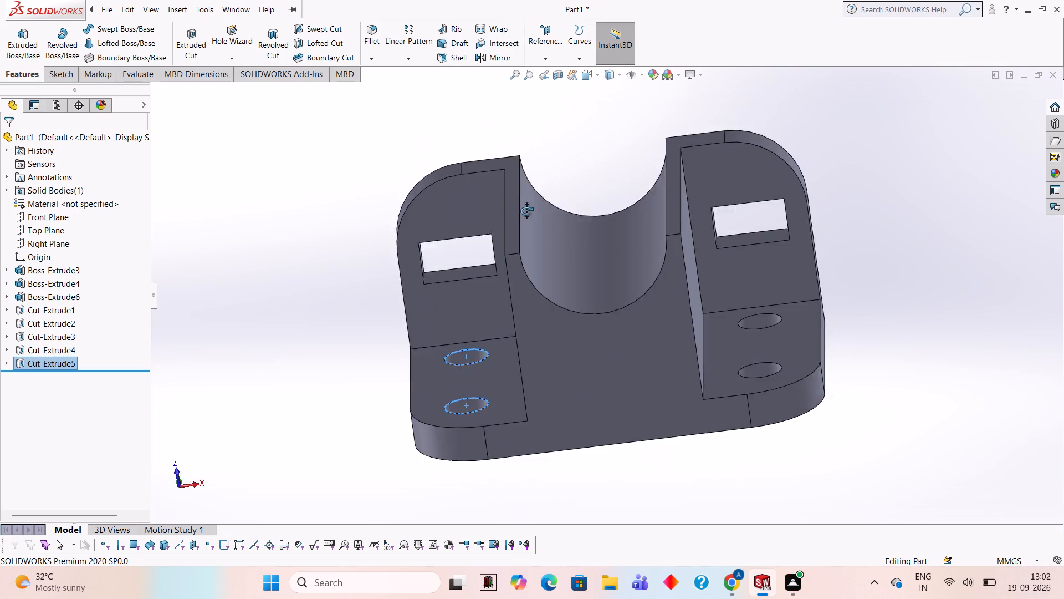
{"action": "middle_click_drag", "start_coordinate": [526, 211], "coordinate": [510, 200]}
{"action": "middle_click_drag", "start_coordinate": [541, 219], "coordinate": [555, 211]}
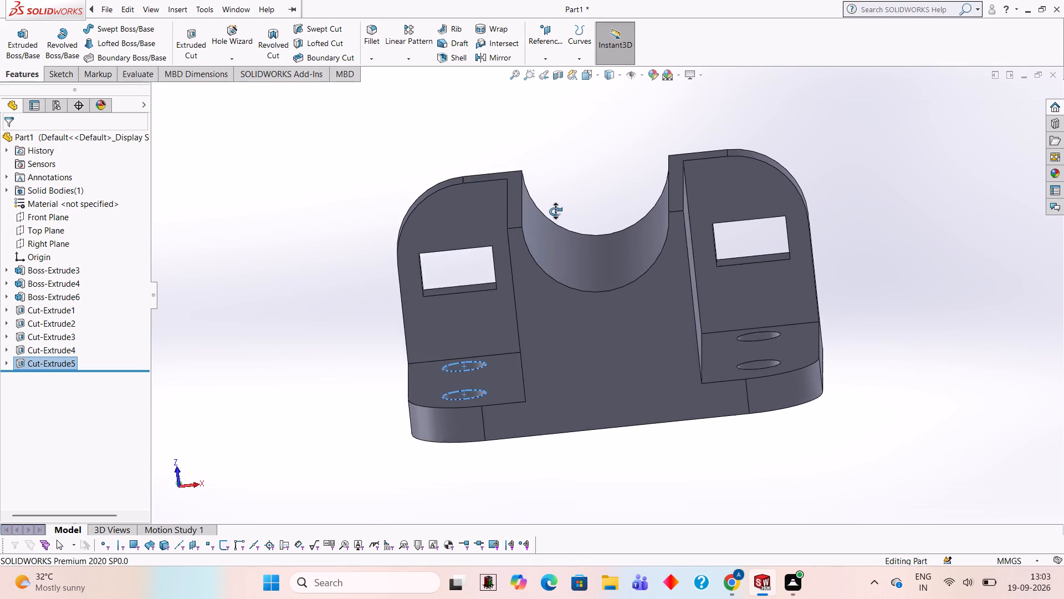
{"action": "middle_click_drag", "start_coordinate": [555, 211], "coordinate": [564, 216]}
{"action": "left_click", "coordinate": [274, 176]}
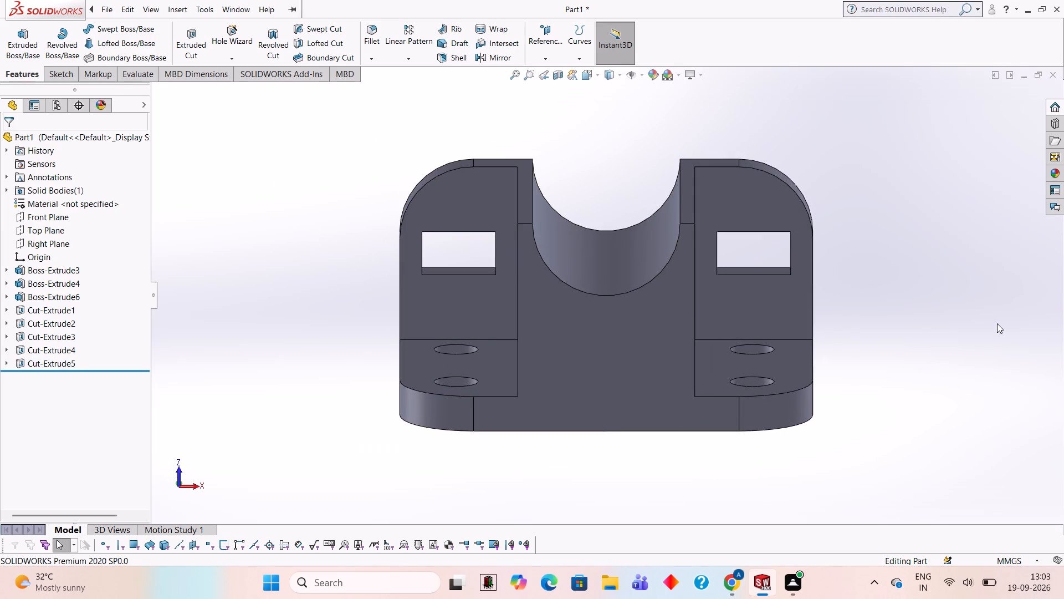
Apply the solid Red appearance to only the upright plate's inner face on the +X side of the block.
{"action": "left_click", "coordinate": [1054, 174]}
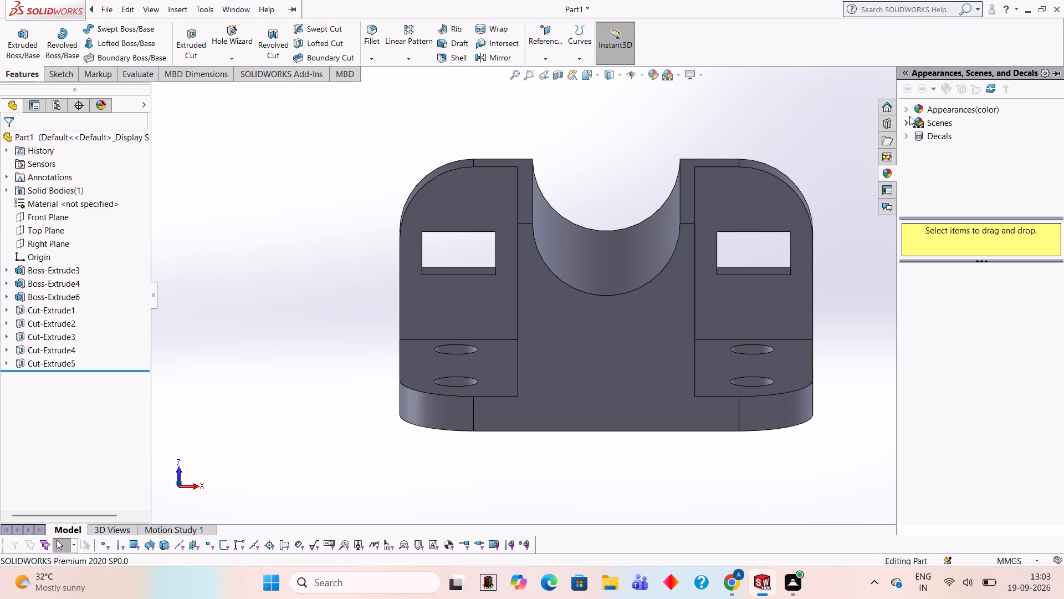
{"action": "left_click", "coordinate": [908, 114]}
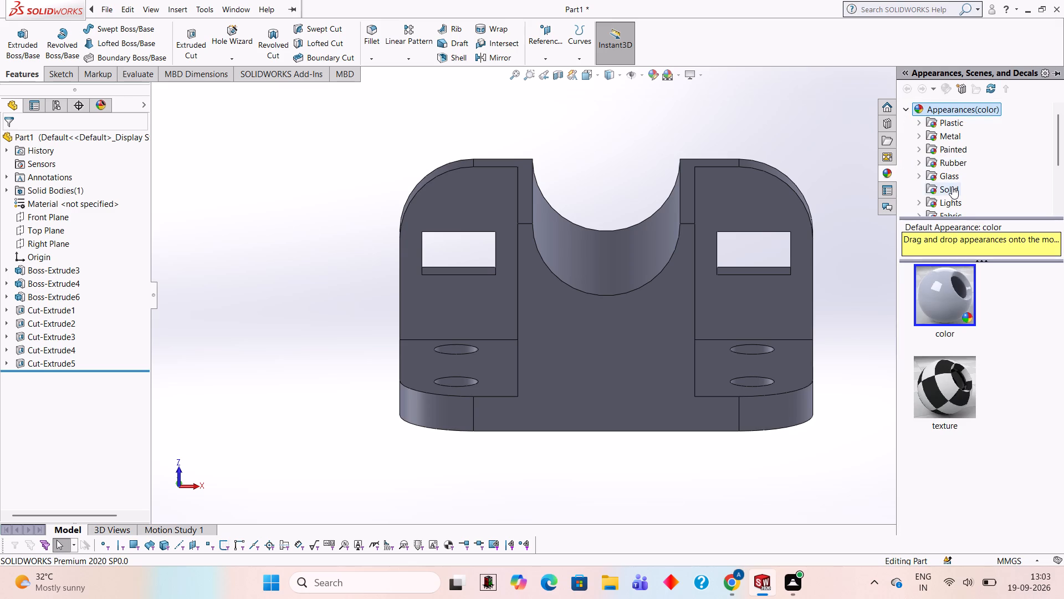
{"action": "left_click", "coordinate": [952, 186]}
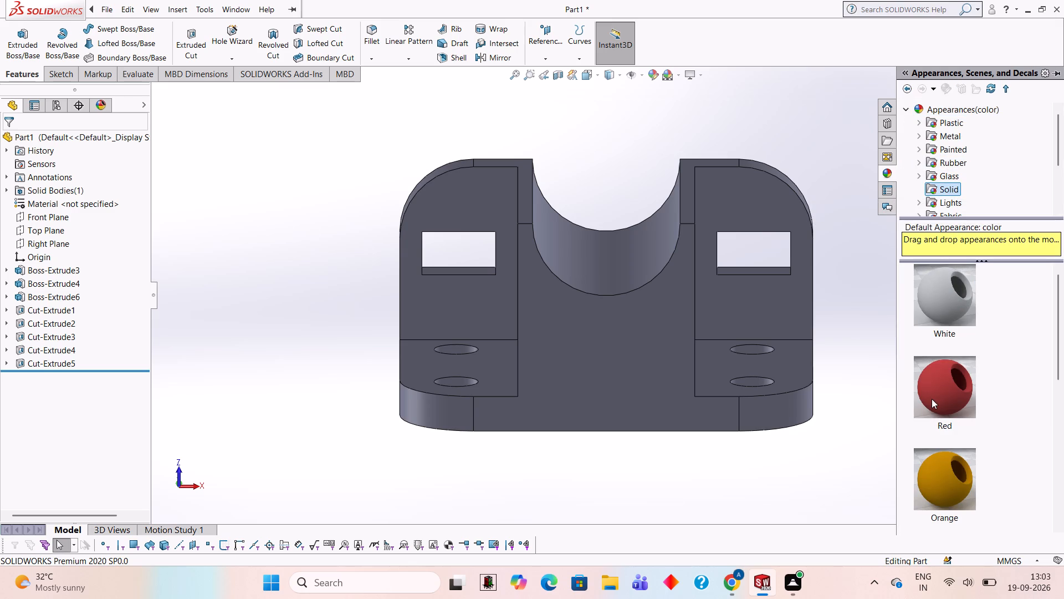
{"action": "left_click_drag", "start_coordinate": [937, 398], "coordinate": [762, 227]}
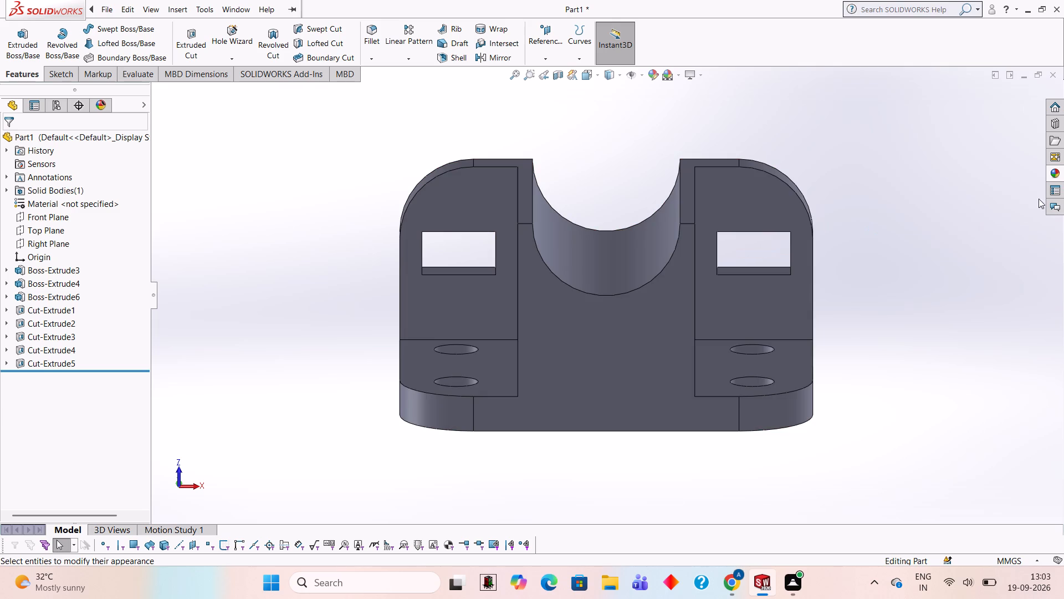
{"action": "left_click", "coordinate": [1054, 170]}
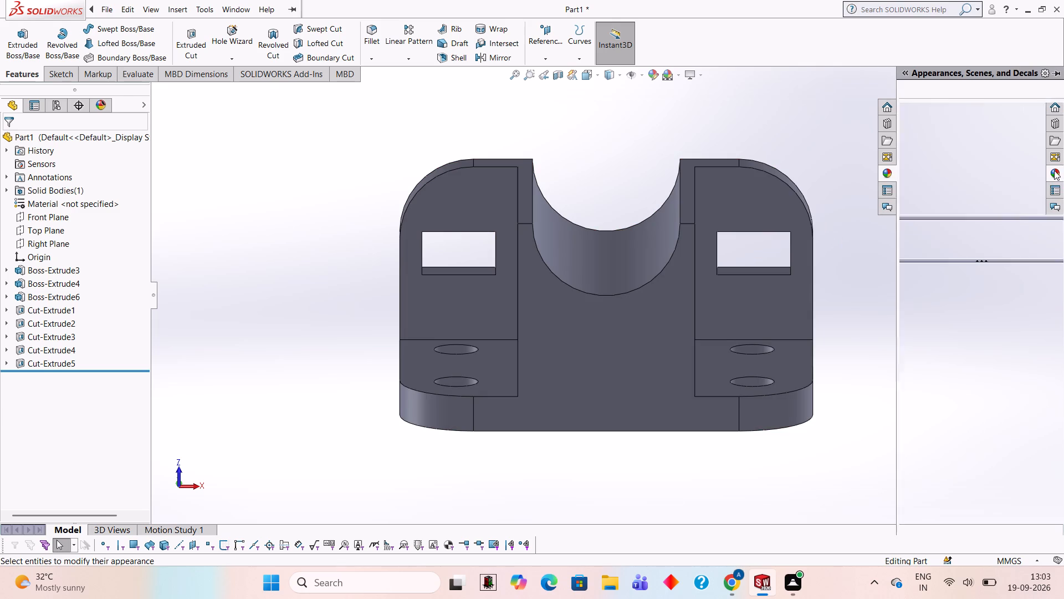
{"action": "left_click_drag", "start_coordinate": [968, 386], "coordinate": [760, 224]}
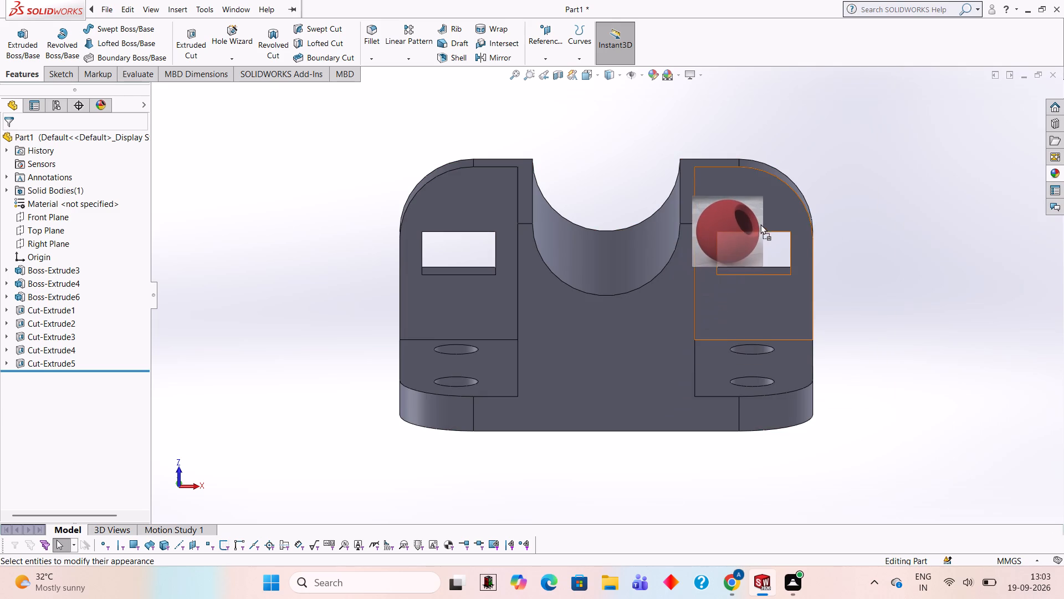
{"action": "left_click_drag", "start_coordinate": [760, 224], "coordinate": [758, 217]}
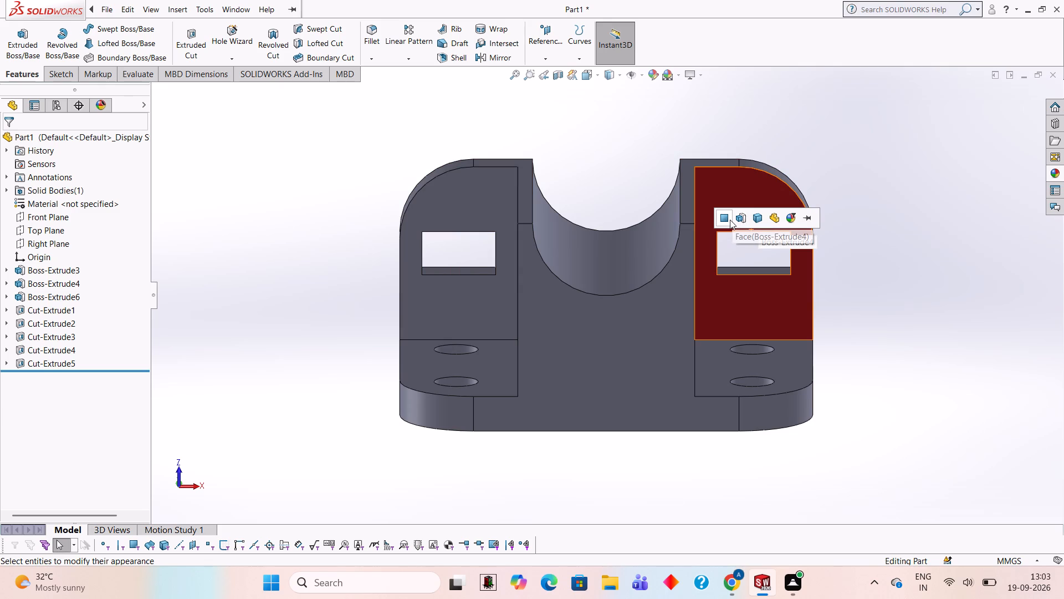
{"action": "left_click", "coordinate": [730, 220]}
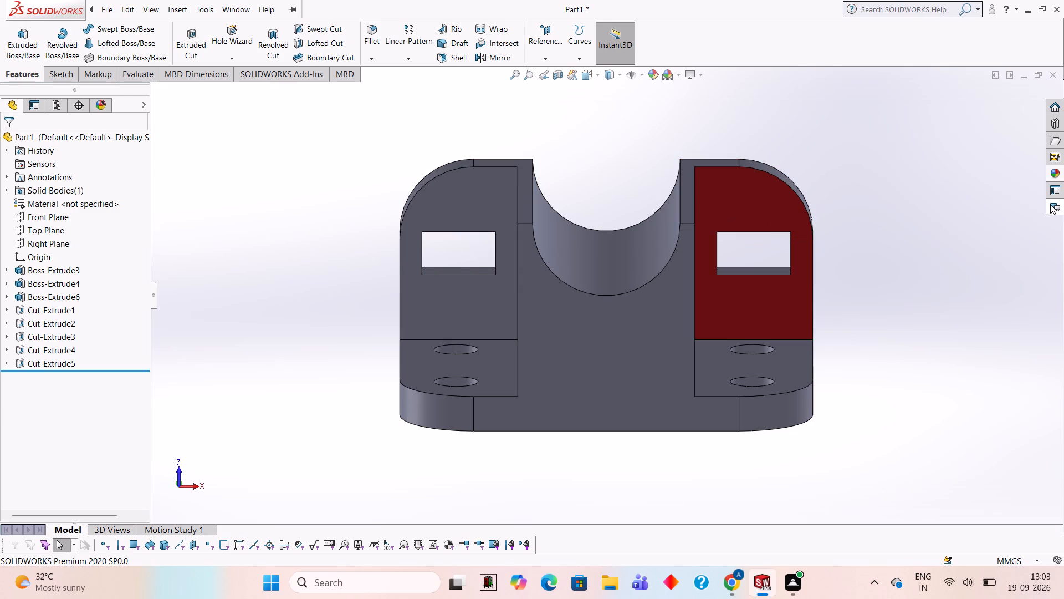
Apply the solid Red appearance to only the upright plate's inner face on the opposite, -X side of the block.
{"action": "left_click", "coordinate": [1053, 173]}
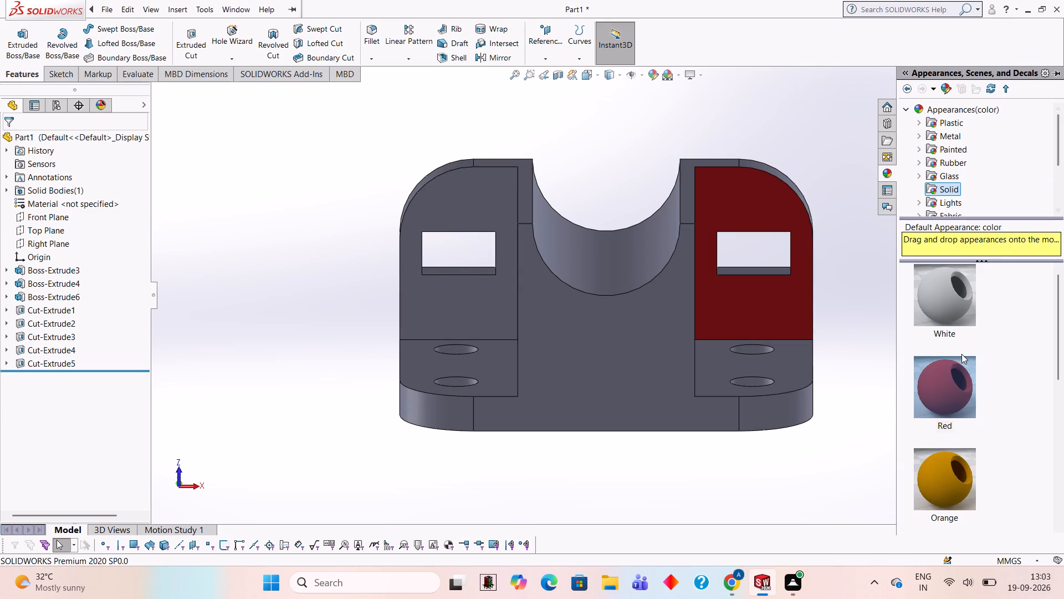
{"action": "left_click_drag", "start_coordinate": [945, 378], "coordinate": [475, 186]}
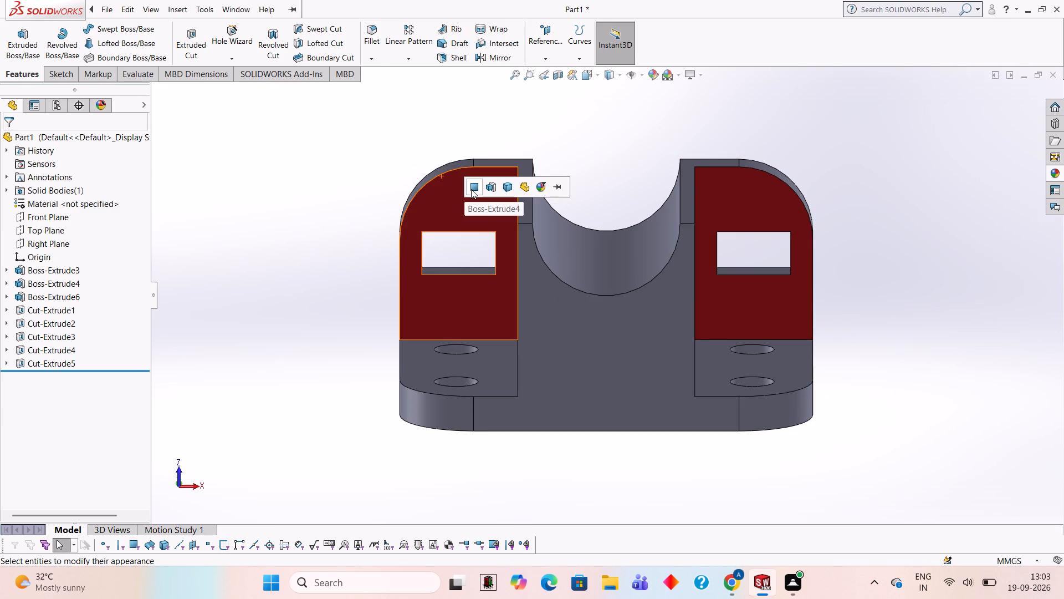
{"action": "left_click_drag", "start_coordinate": [471, 189], "coordinate": [477, 189]}
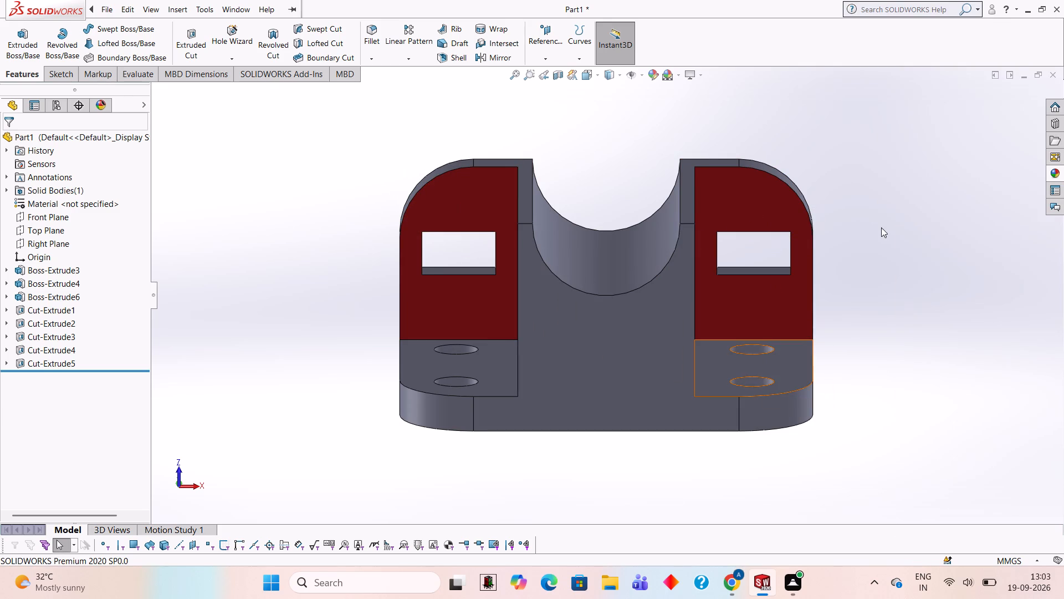
Apply the solid Orange appearance to only the curved face of the block's semicircular recess.
{"action": "middle_click_drag", "start_coordinate": [876, 229], "coordinate": [865, 303]}
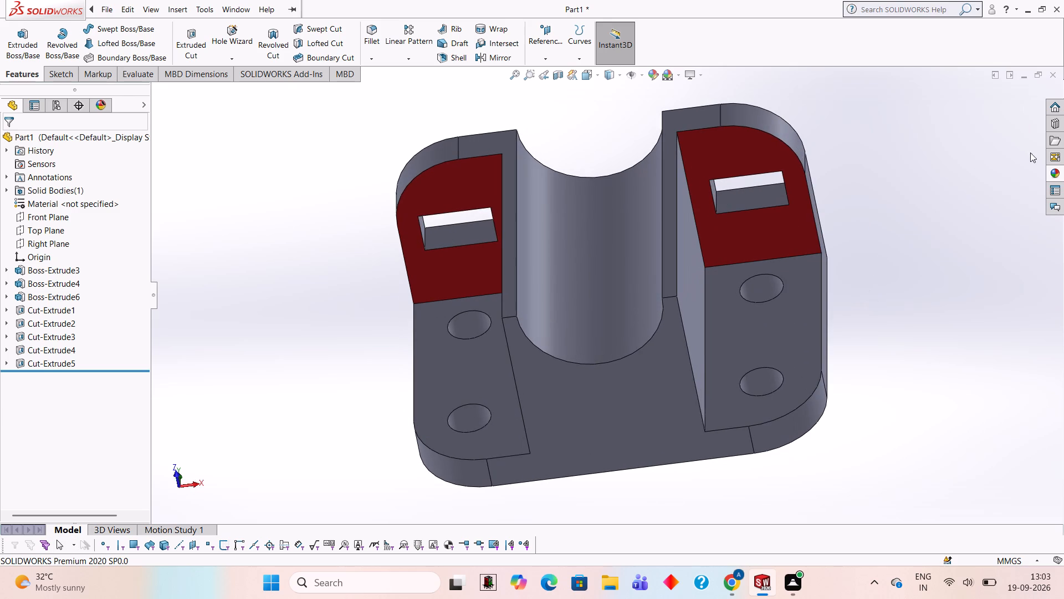
{"action": "left_click", "coordinate": [1056, 172]}
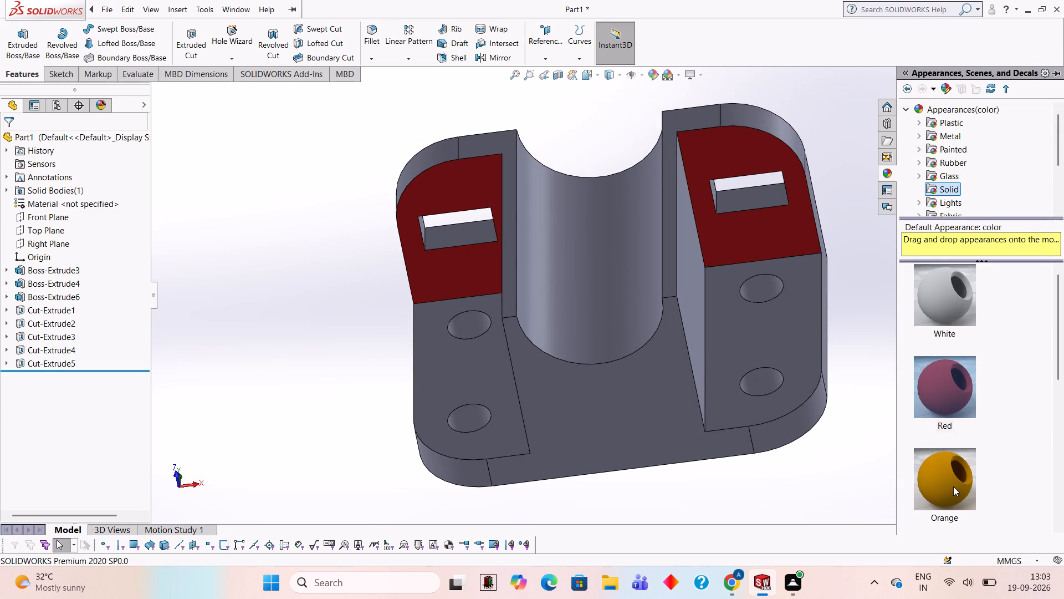
{"action": "left_click_drag", "start_coordinate": [956, 488], "coordinate": [612, 276]}
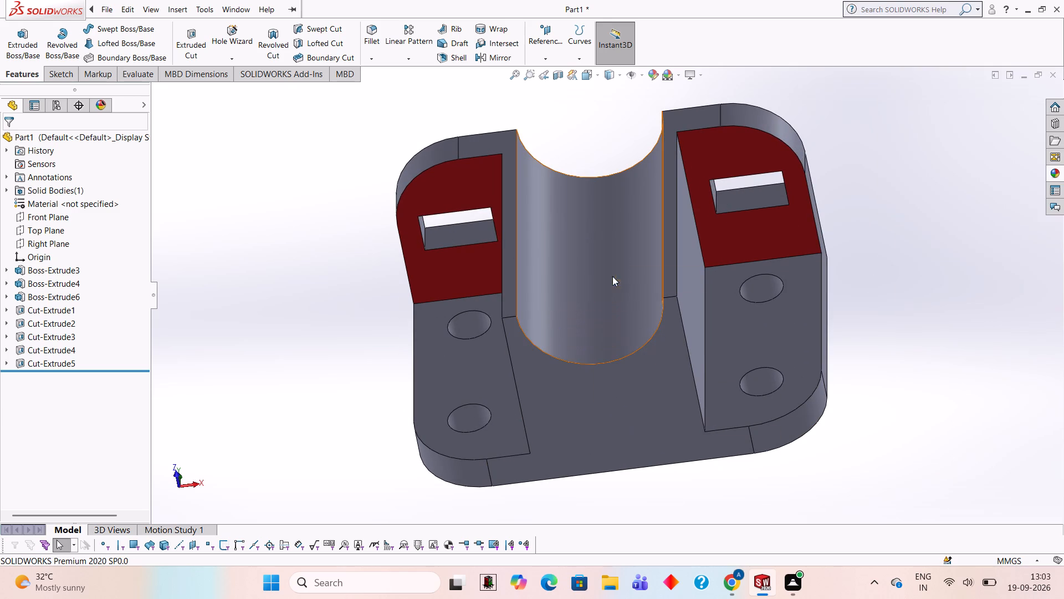
{"action": "left_click", "coordinate": [612, 276]}
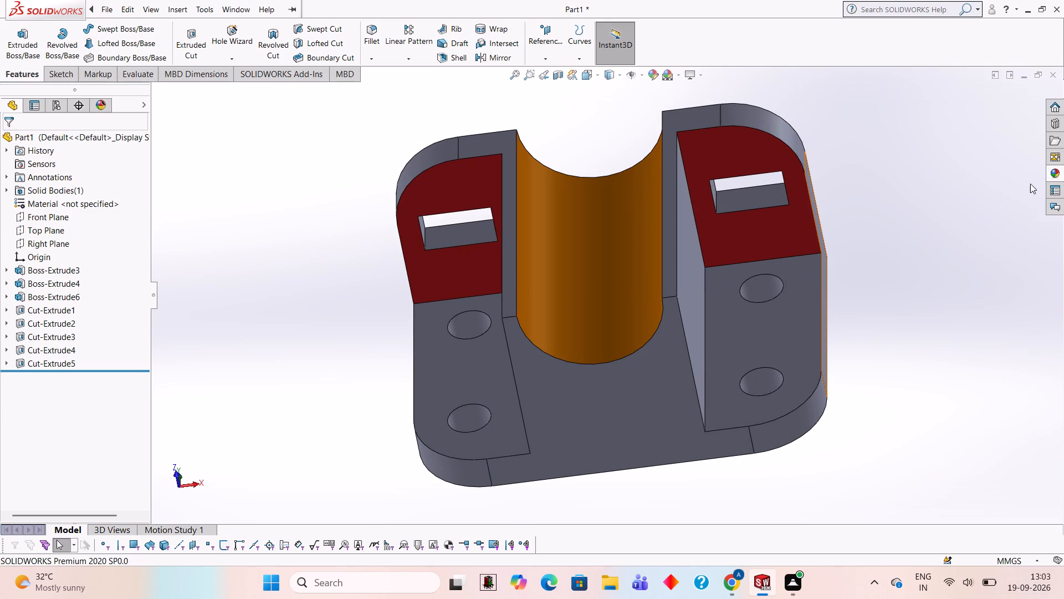
Apply the solid Green appearance to only the two base-plate inner faces with the 15 mm holes, on the +X and -X sides of the block.
{"action": "left_click", "coordinate": [1049, 171]}
{"action": "scroll", "coordinate": [963, 397], "scroll_direction": "down", "scroll_amount": 1}
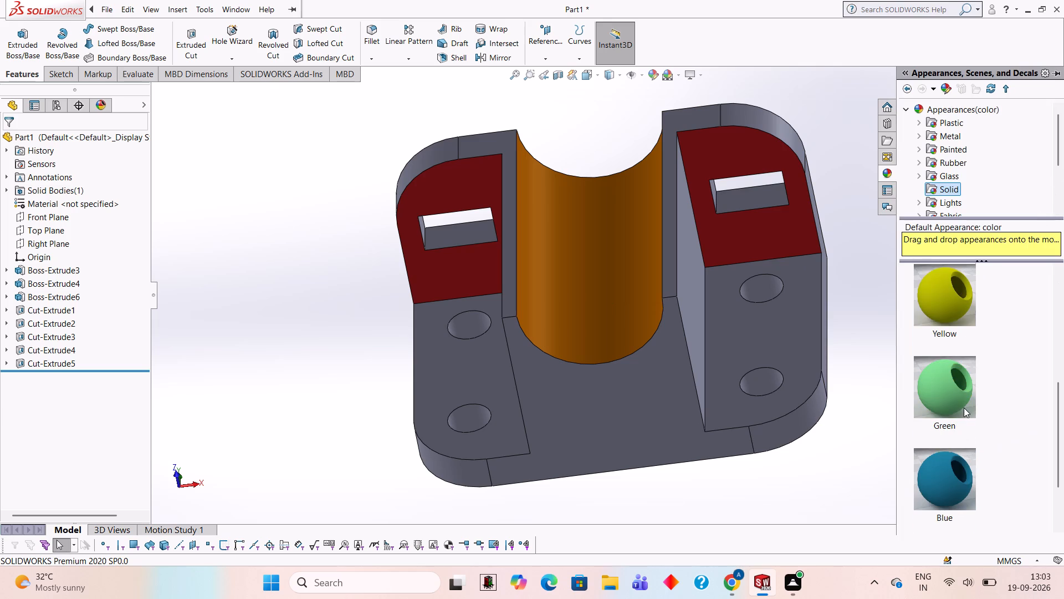
{"action": "scroll", "coordinate": [964, 408], "scroll_direction": "down", "scroll_amount": 1}
{"action": "left_click_drag", "start_coordinate": [960, 389], "coordinate": [760, 328]}
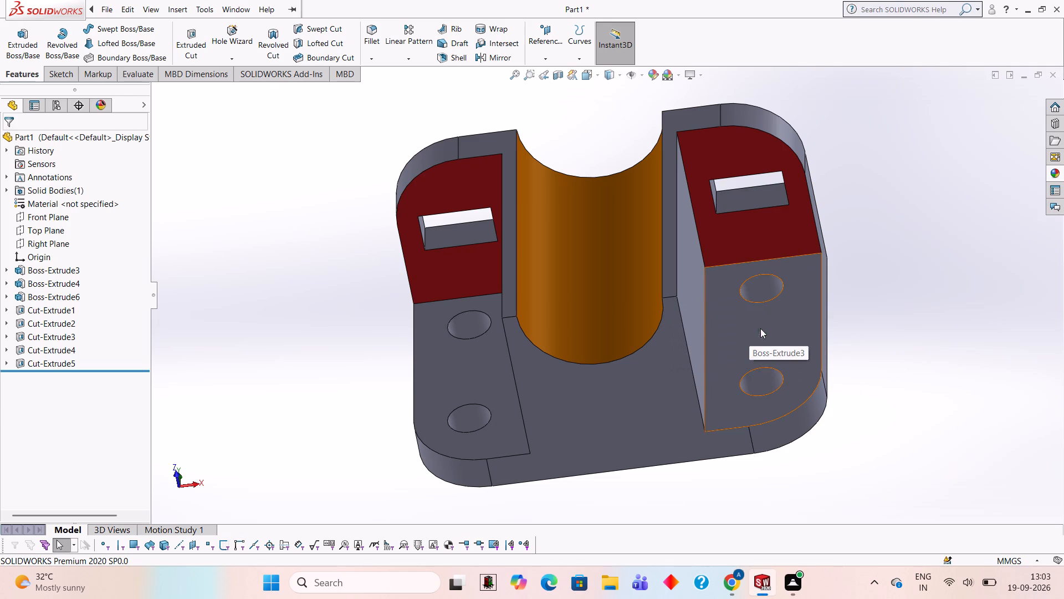
{"action": "left_click", "coordinate": [760, 328]}
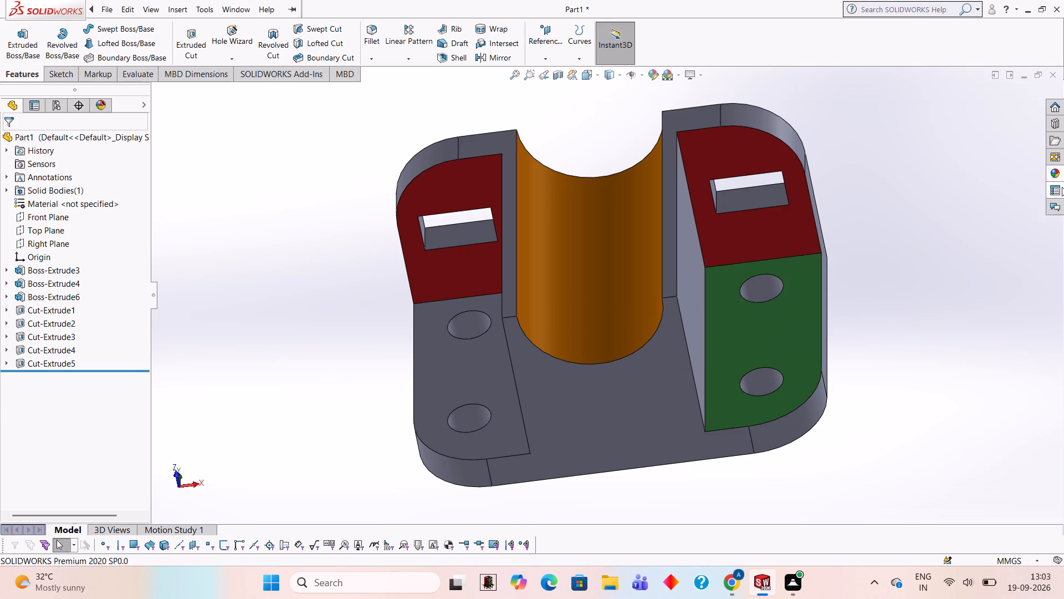
{"action": "left_click", "coordinate": [1056, 170]}
{"action": "left_click_drag", "start_coordinate": [947, 404], "coordinate": [464, 380]}
{"action": "left_click", "coordinate": [464, 380]}
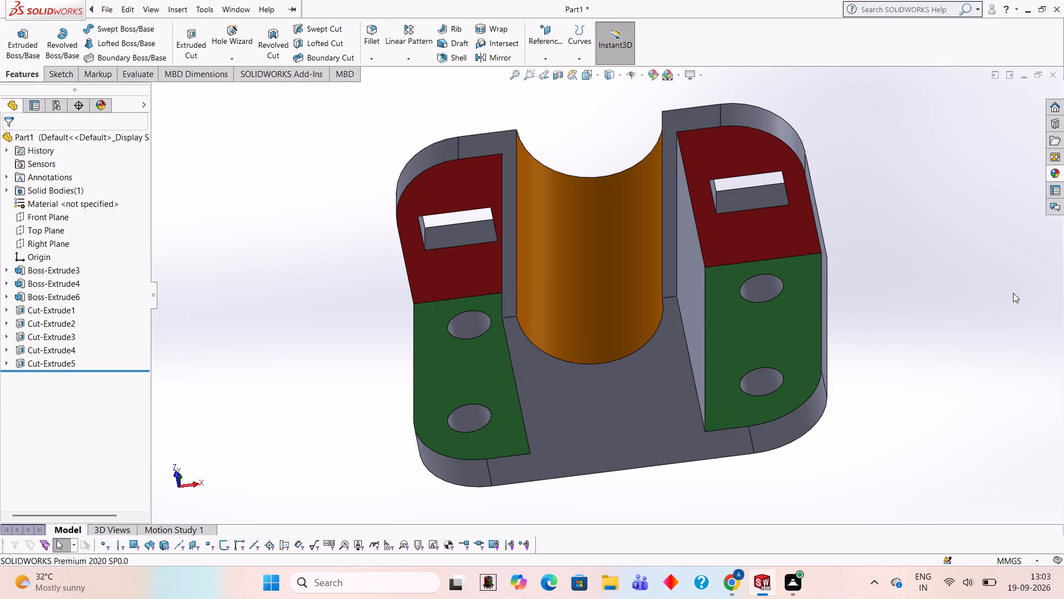
Apply the solid Yellow appearance to only the block's middle end face, between the two green base-plate faces.
{"action": "left_click", "coordinate": [1061, 174]}
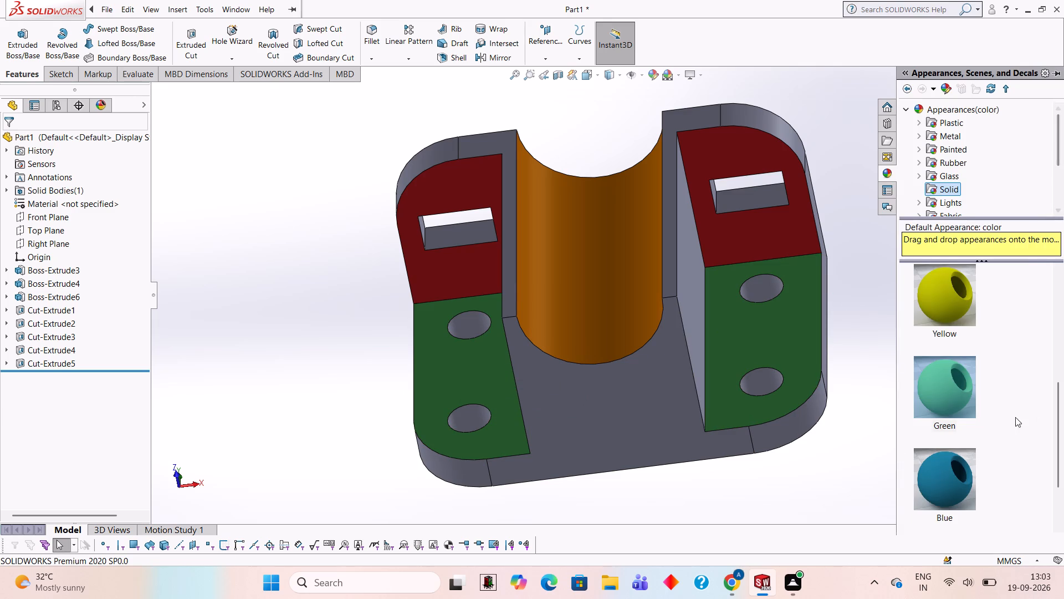
{"action": "left_click_drag", "start_coordinate": [959, 292], "coordinate": [657, 402]}
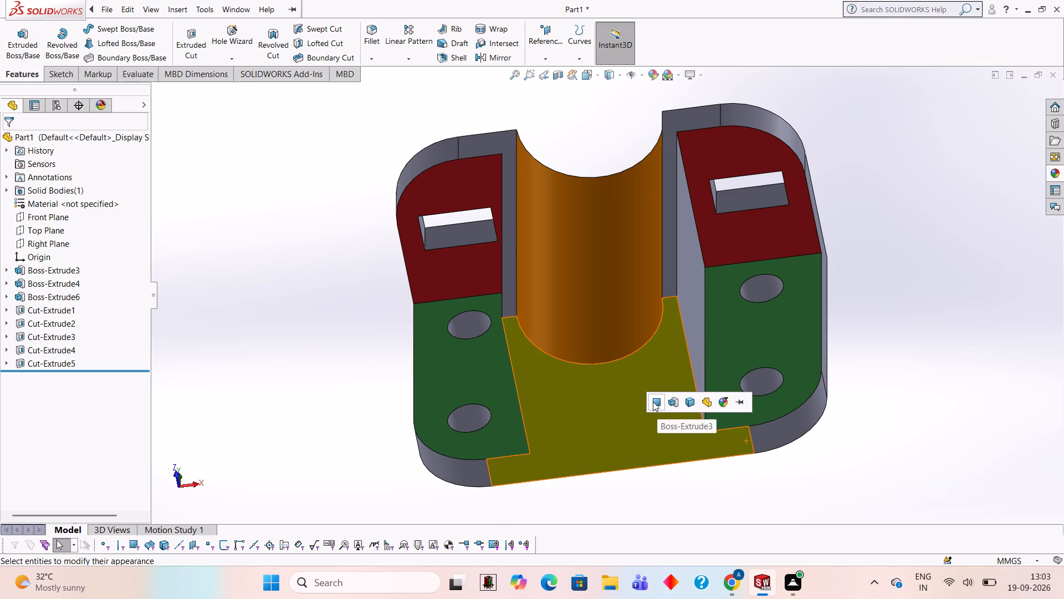
{"action": "left_click", "coordinate": [653, 402]}
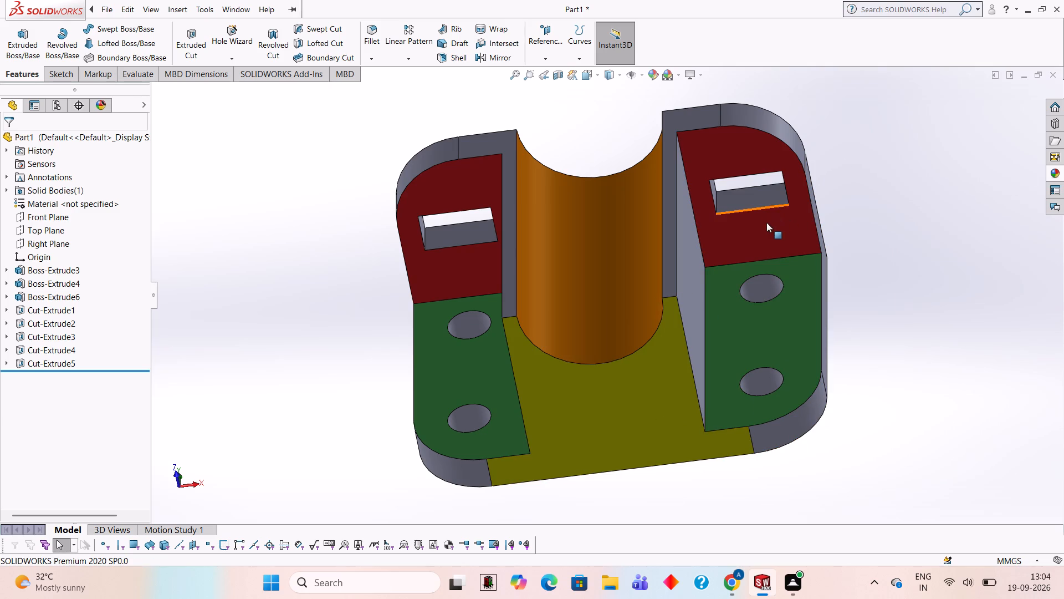
Apply the solid Blue appearance to only the block's two rectangular side faces, first on the +X side and then on the -X side.
{"action": "left_click", "coordinate": [1057, 175]}
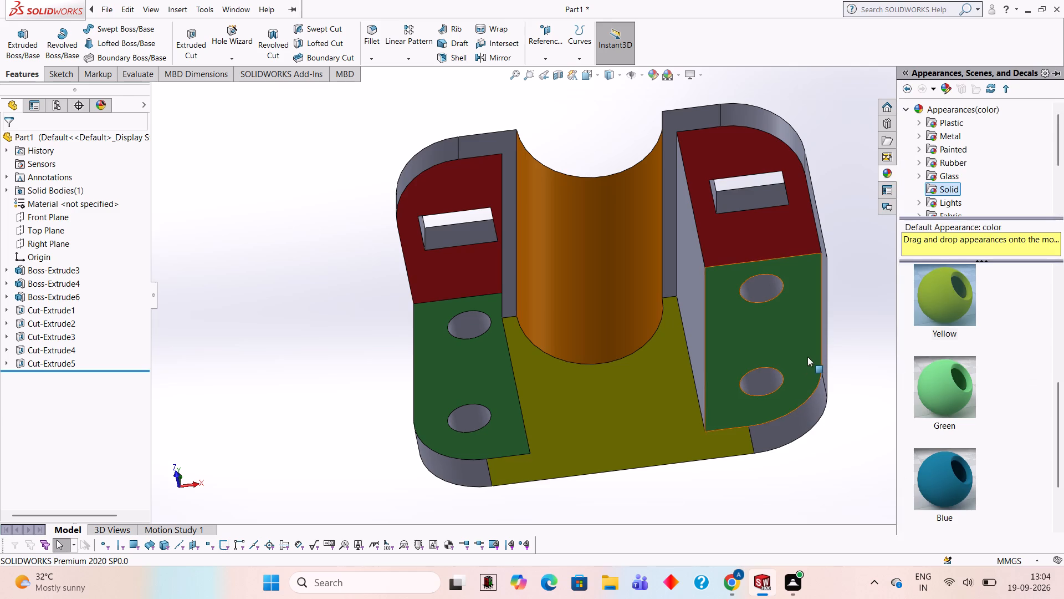
{"action": "middle_click_drag", "start_coordinate": [807, 357], "coordinate": [779, 404]}
{"action": "left_click_drag", "start_coordinate": [952, 479], "coordinate": [731, 292]}
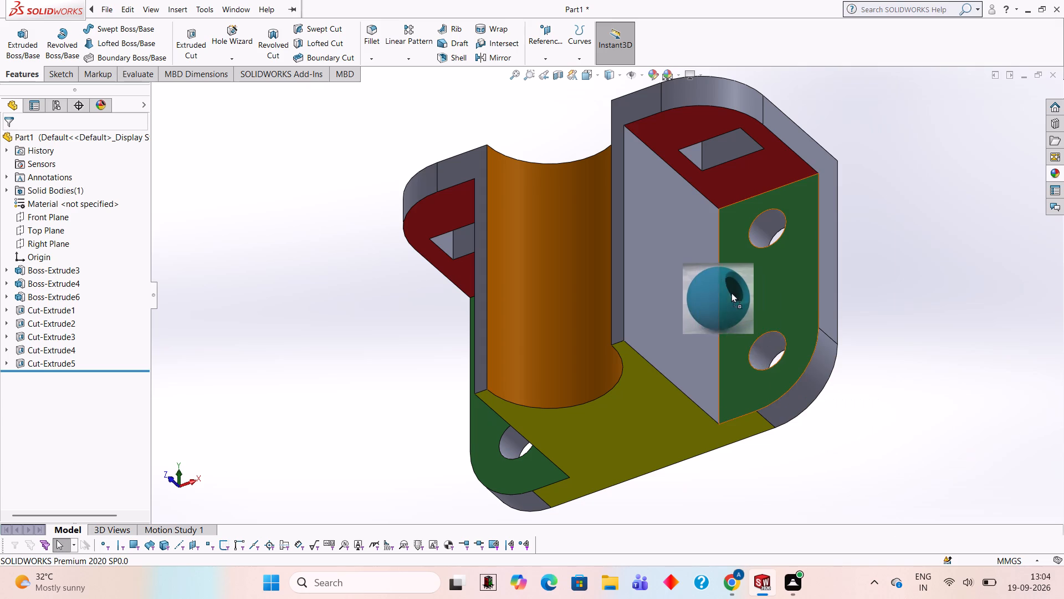
{"action": "left_click_drag", "start_coordinate": [731, 292], "coordinate": [694, 278]}
{"action": "left_click", "coordinate": [694, 278]}
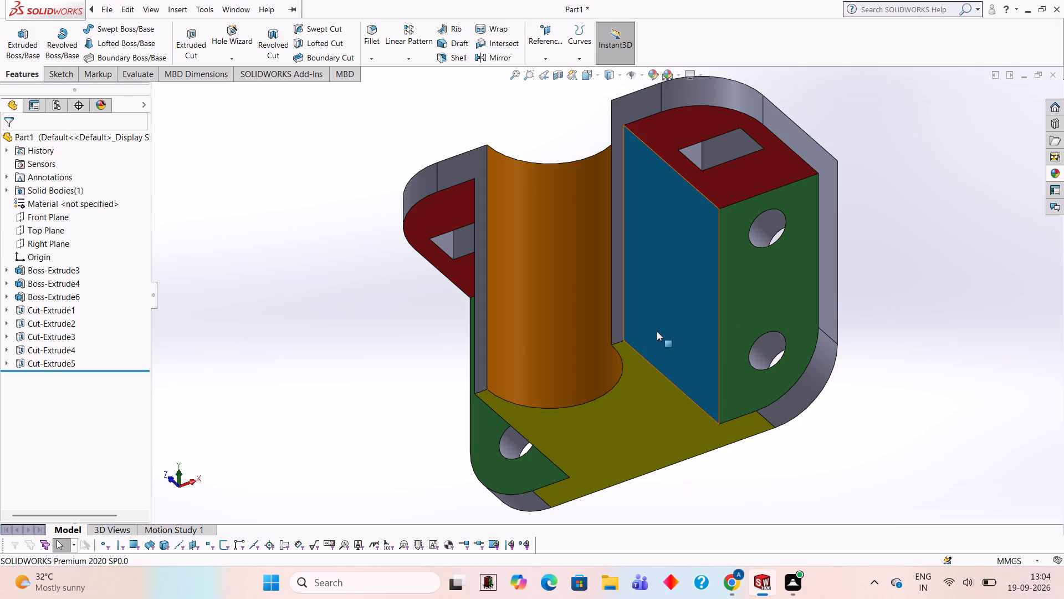
{"action": "middle_click_drag", "start_coordinate": [697, 290], "coordinate": [812, 298]}
{"action": "left_click", "coordinate": [1060, 177]}
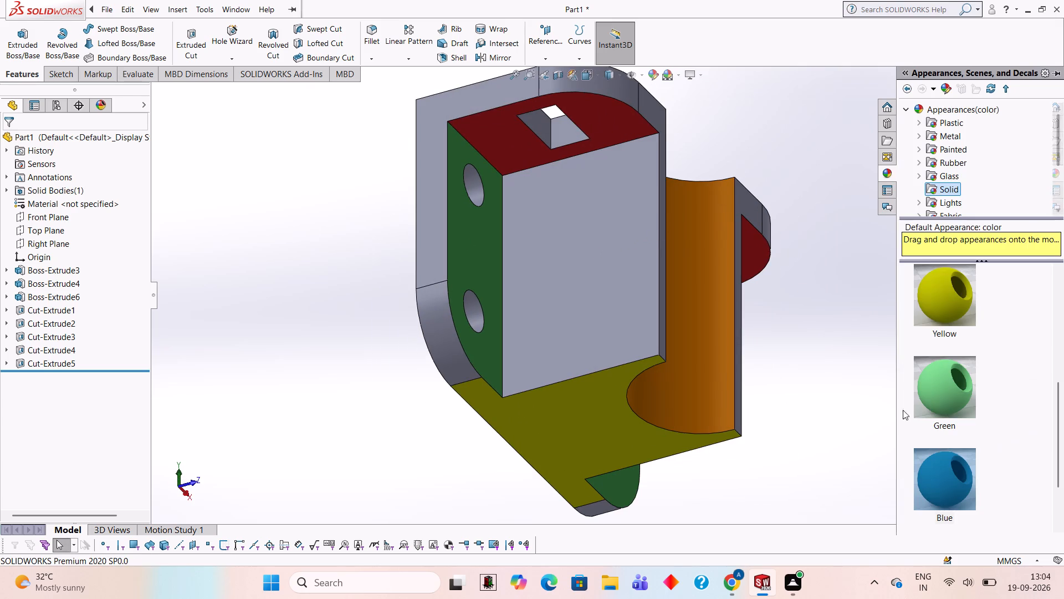
{"action": "left_click_drag", "start_coordinate": [945, 491], "coordinate": [608, 257]}
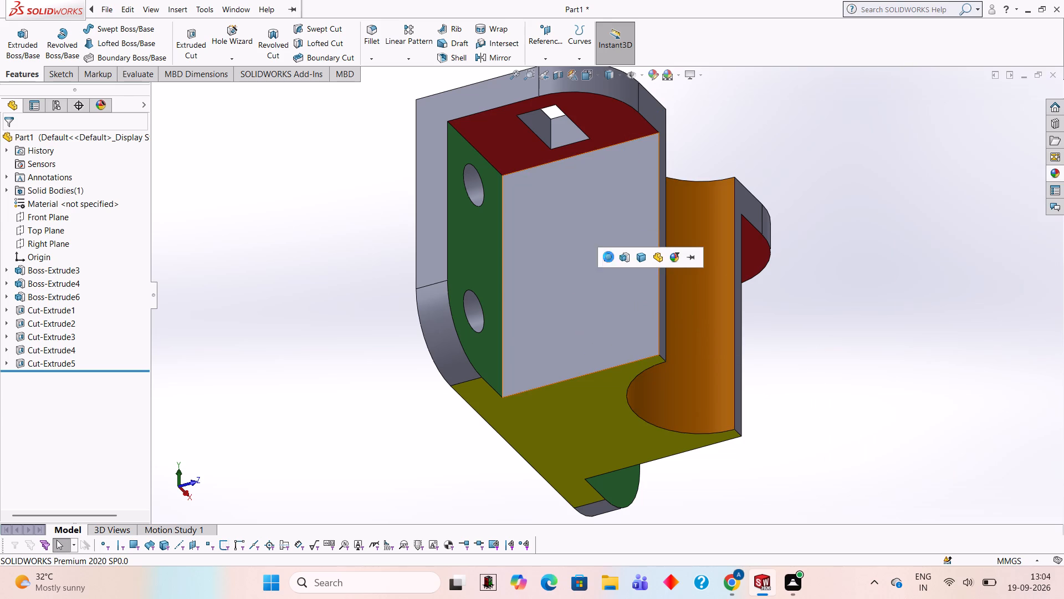
{"action": "left_click", "coordinate": [610, 257]}
Apply the solid Pink appearance to the base plate's rounded corner edge and the adjoining flat L-shaped side face on the +X side.
{"action": "middle_click_drag", "start_coordinate": [861, 252], "coordinate": [695, 295]}
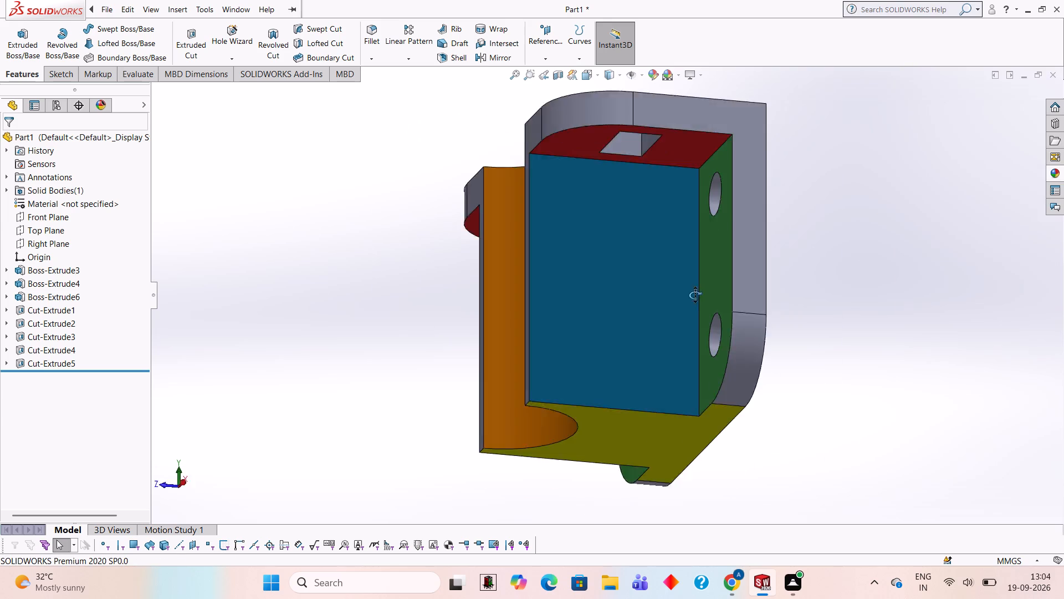
{"action": "middle_click_drag", "start_coordinate": [695, 295], "coordinate": [800, 182]}
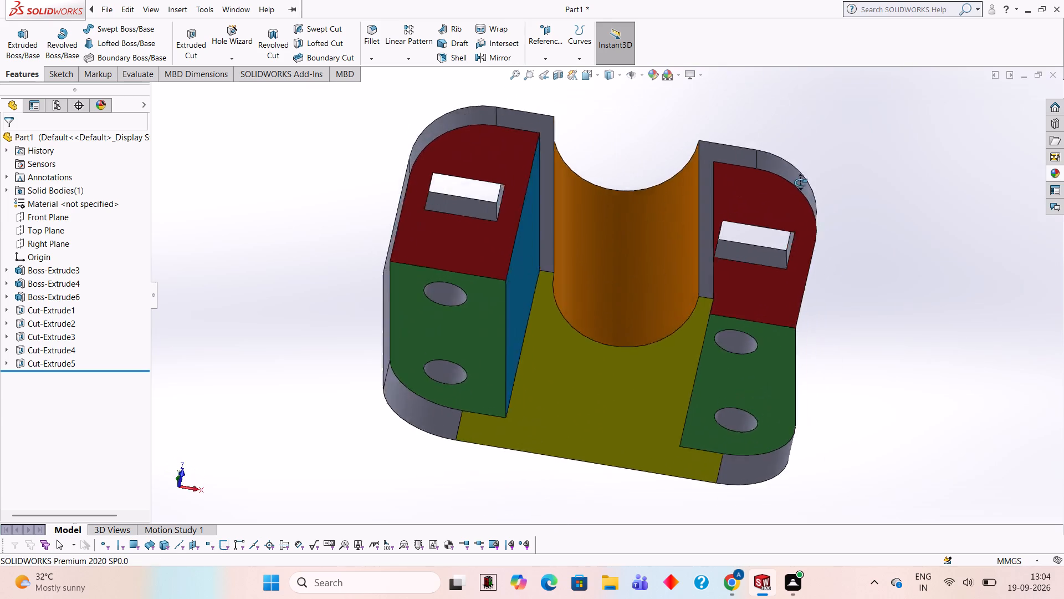
{"action": "middle_click_drag", "start_coordinate": [800, 182], "coordinate": [776, 155]}
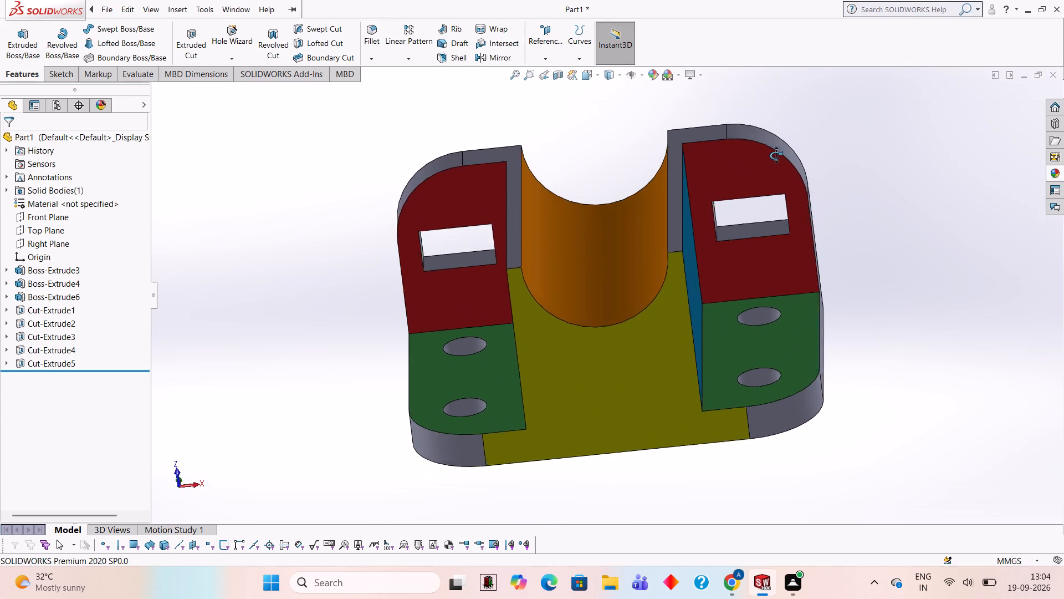
{"action": "middle_click_drag", "start_coordinate": [776, 155], "coordinate": [760, 180]}
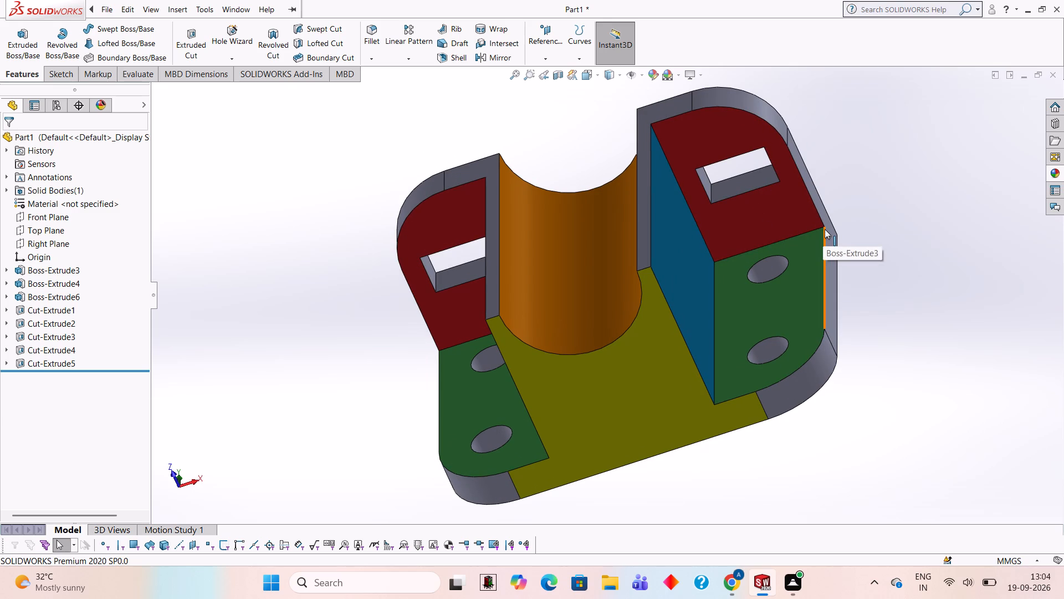
{"action": "left_click", "coordinate": [1053, 170]}
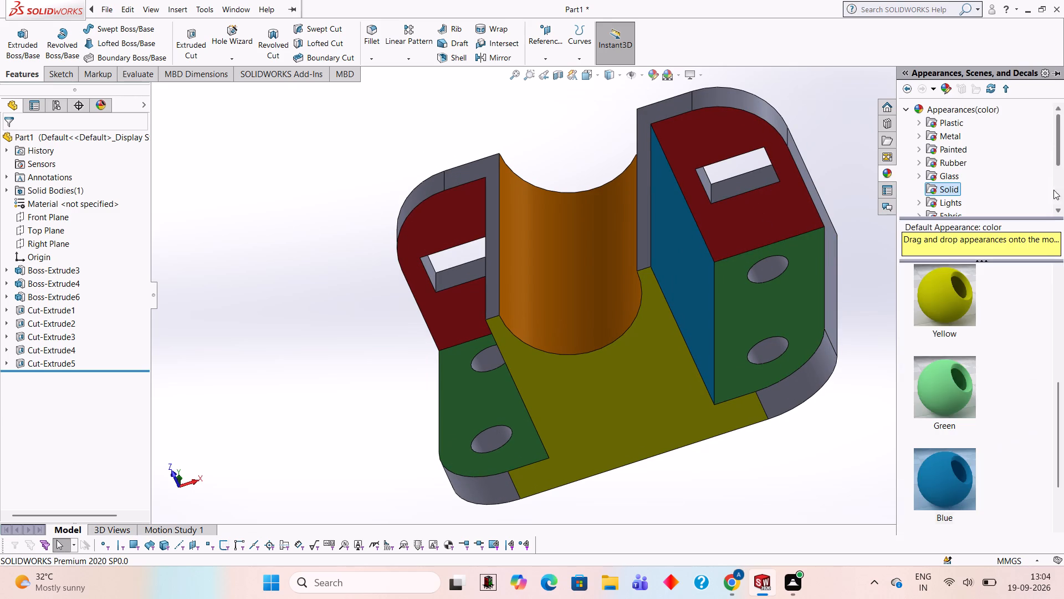
{"action": "scroll", "coordinate": [952, 422], "scroll_direction": "down", "scroll_amount": 2}
{"action": "left_click_drag", "start_coordinate": [945, 487], "coordinate": [836, 417]}
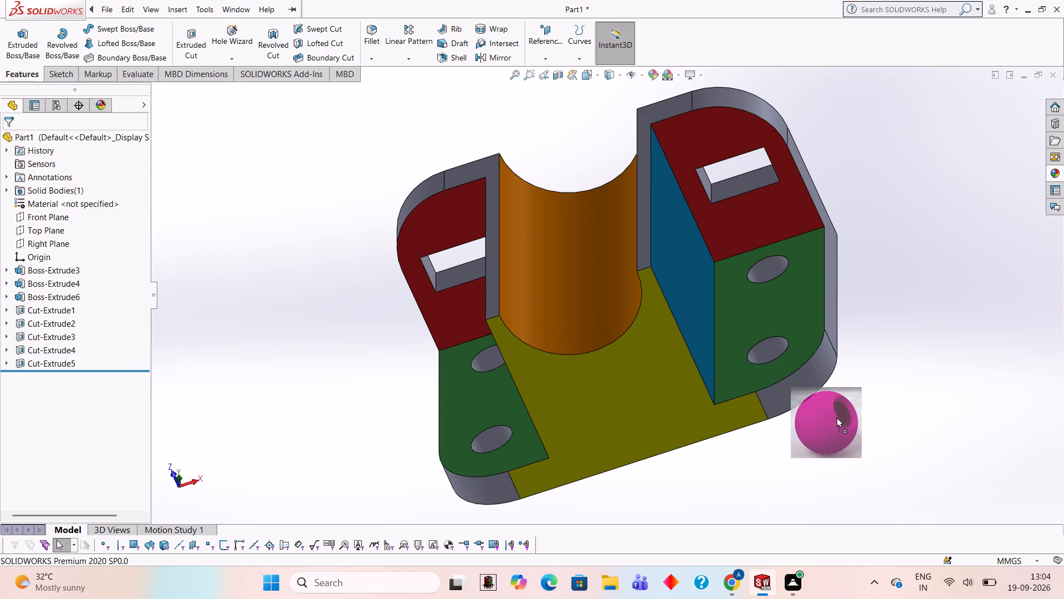
{"action": "left_click_drag", "start_coordinate": [836, 417], "coordinate": [813, 382]}
{"action": "left_click", "coordinate": [813, 382]}
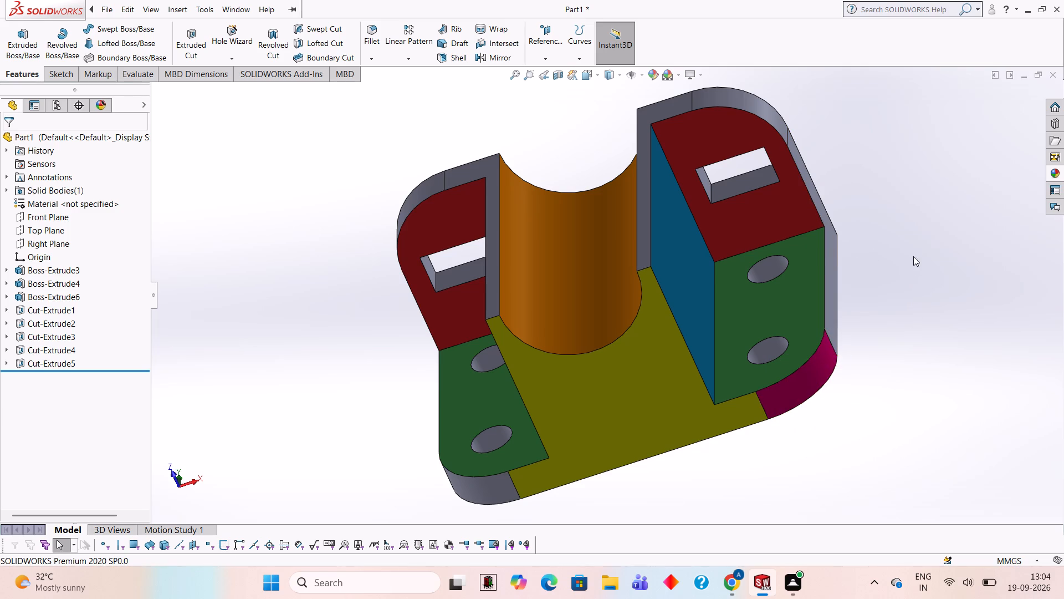
{"action": "middle_click_drag", "start_coordinate": [931, 267], "coordinate": [862, 371]}
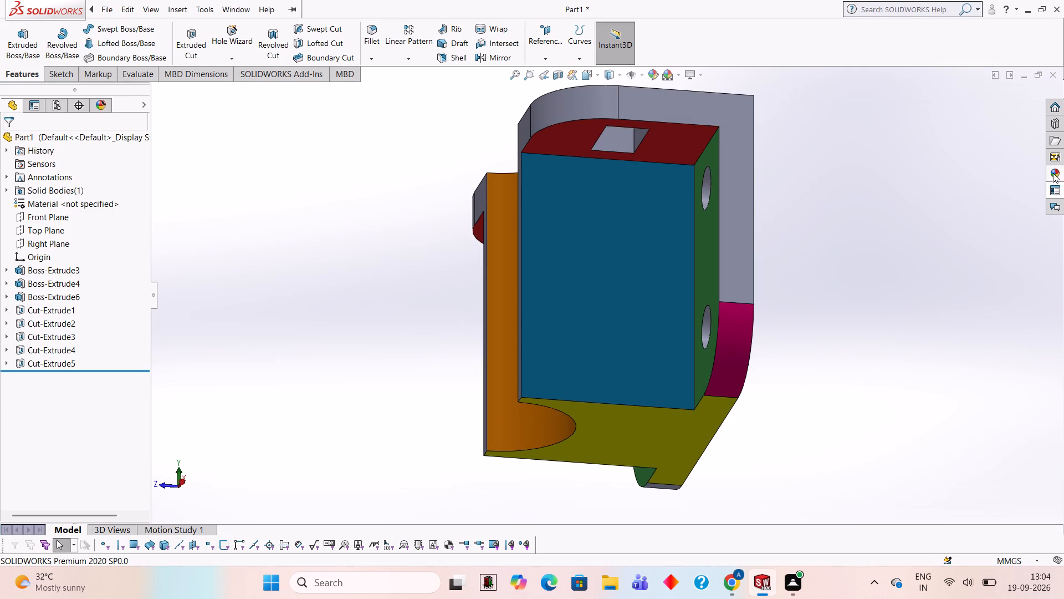
{"action": "left_click", "coordinate": [1053, 173]}
{"action": "left_click_drag", "start_coordinate": [940, 483], "coordinate": [727, 256]}
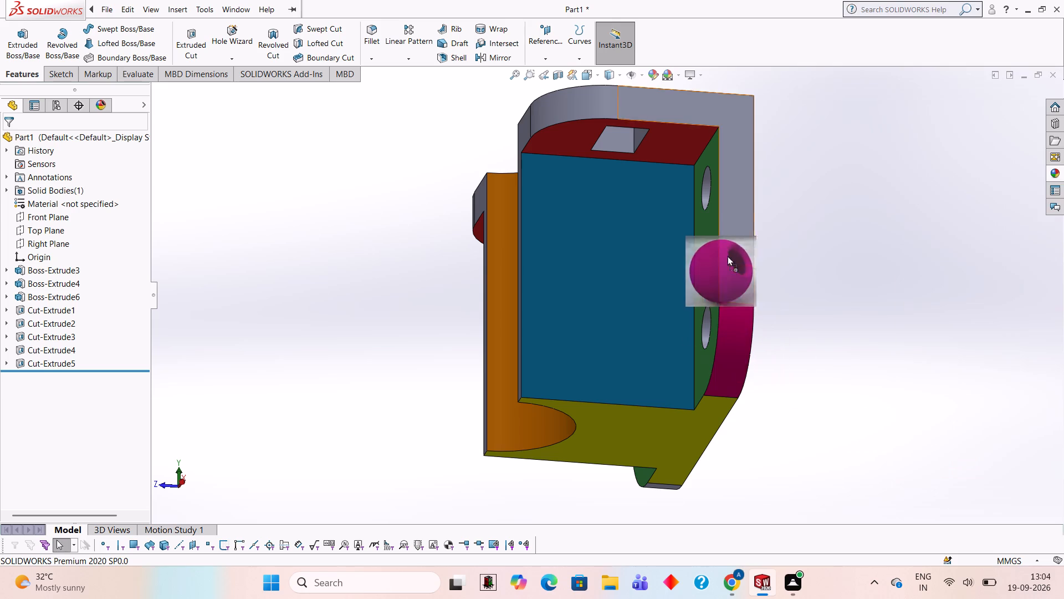
{"action": "left_click_drag", "start_coordinate": [727, 256], "coordinate": [743, 212]}
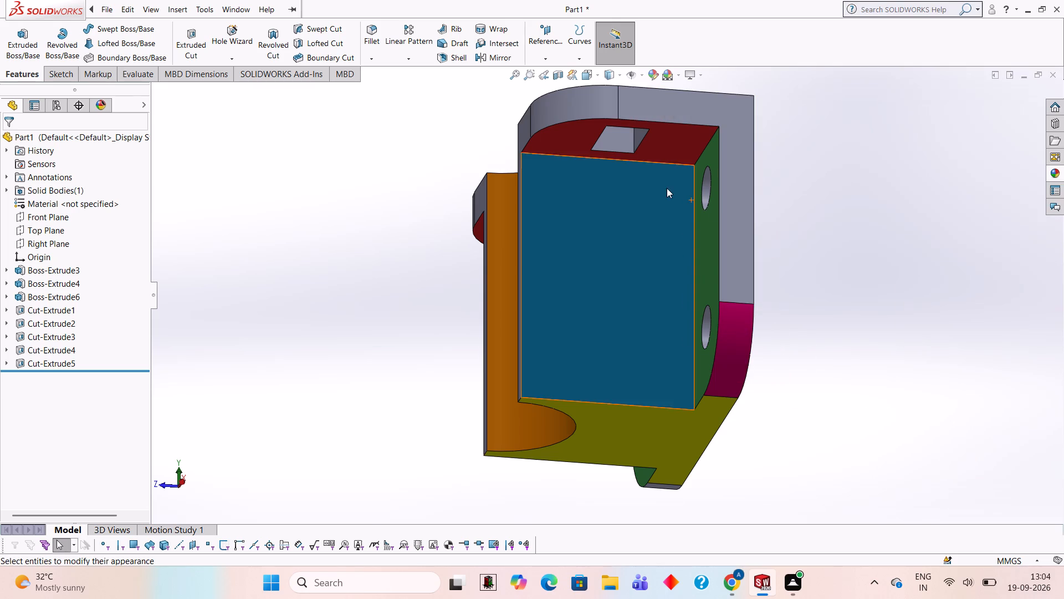
{"action": "left_click", "coordinate": [741, 208]}
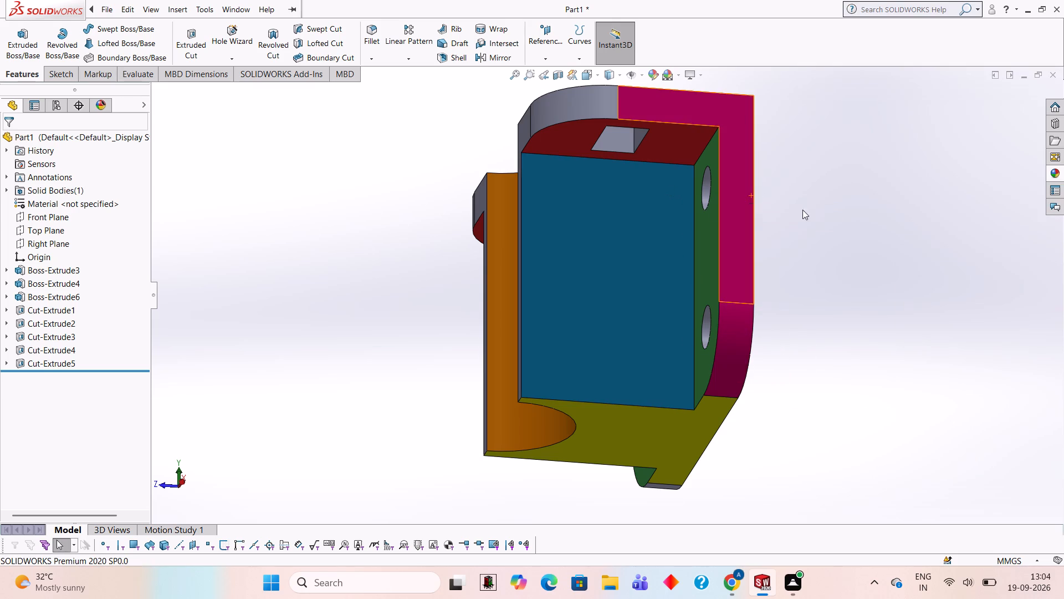
Apply the solid Pink appearance to the upright plate's rounded corner edge and the flat top face beside the recess on the +X side.
{"action": "middle_click_drag", "start_coordinate": [825, 215], "coordinate": [892, 216]}
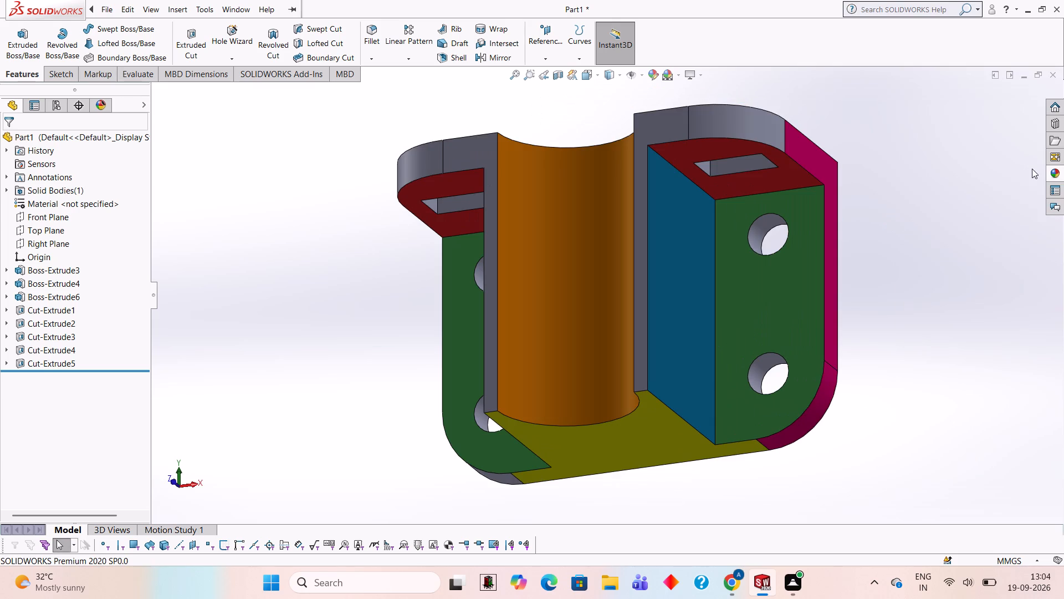
{"action": "left_click", "coordinate": [1060, 171]}
{"action": "left_click_drag", "start_coordinate": [948, 475], "coordinate": [736, 128]}
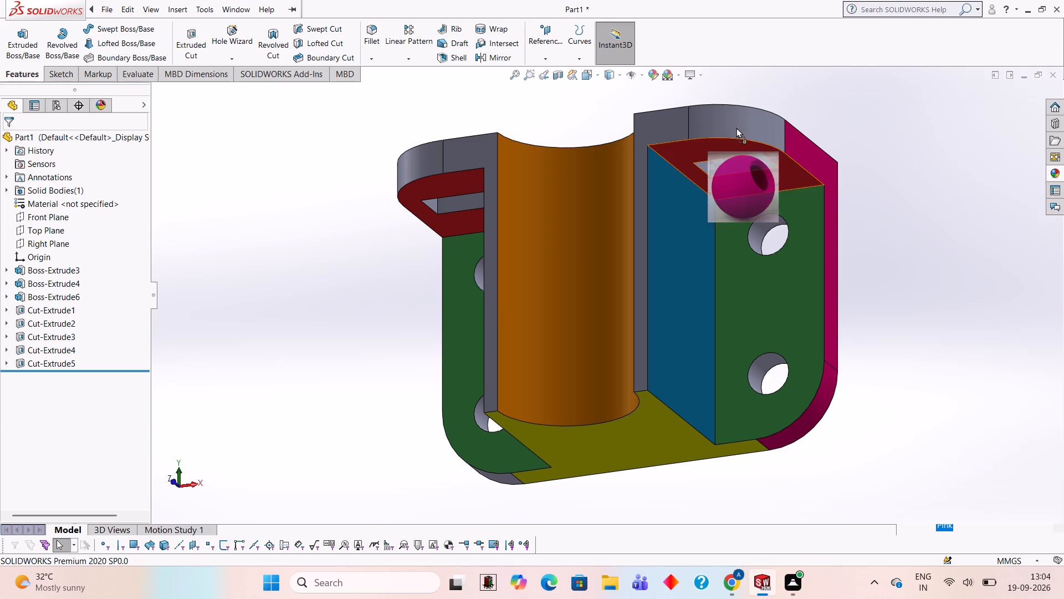
{"action": "left_click_drag", "start_coordinate": [736, 128], "coordinate": [739, 110]}
{"action": "left_click", "coordinate": [739, 110]}
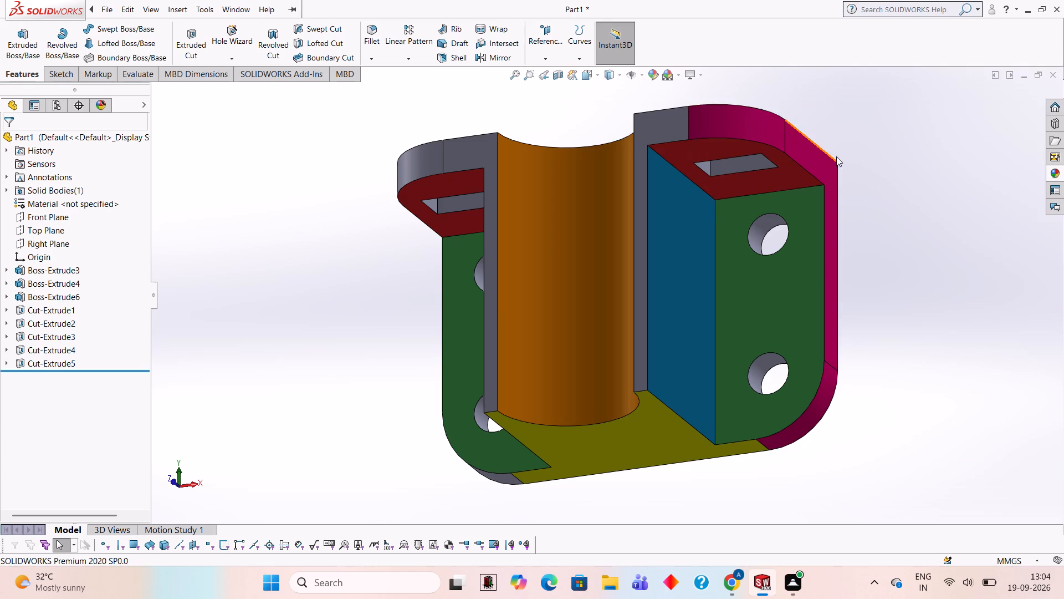
{"action": "left_click", "coordinate": [1057, 178]}
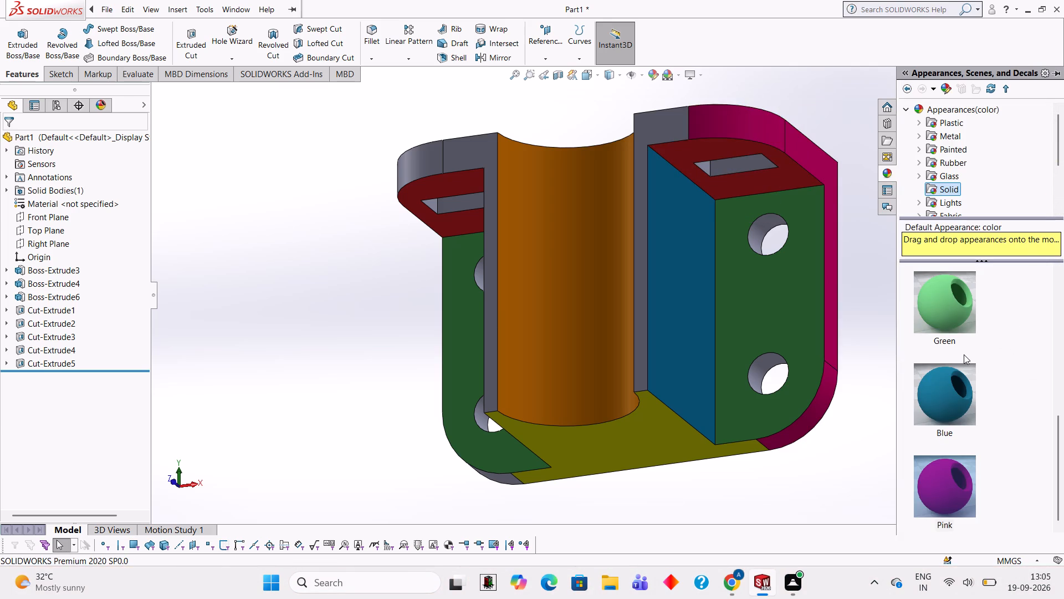
{"action": "left_click_drag", "start_coordinate": [958, 477], "coordinate": [722, 79]}
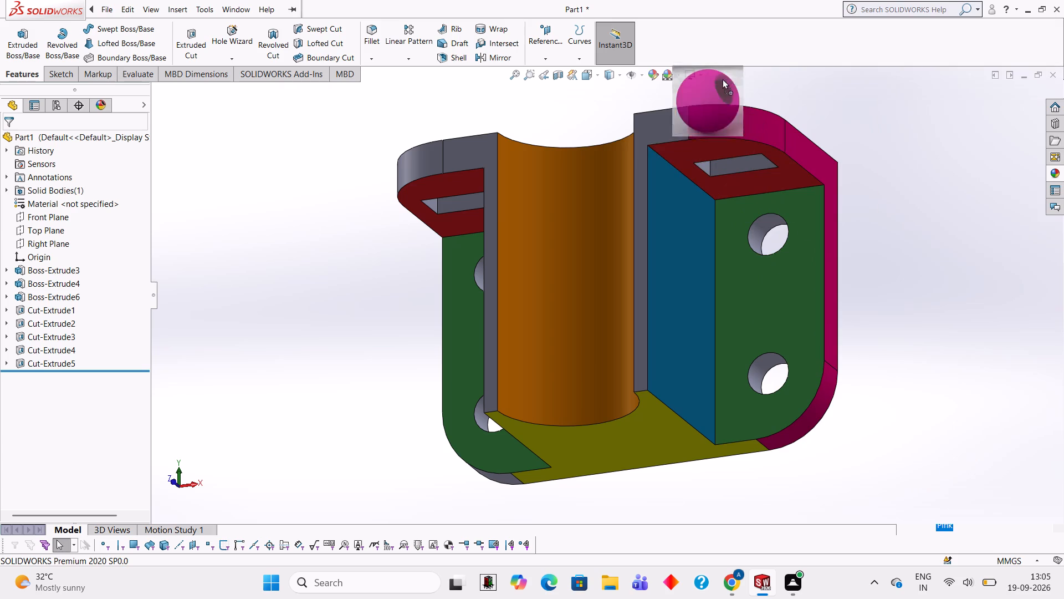
{"action": "left_click_drag", "start_coordinate": [722, 79], "coordinate": [681, 110]}
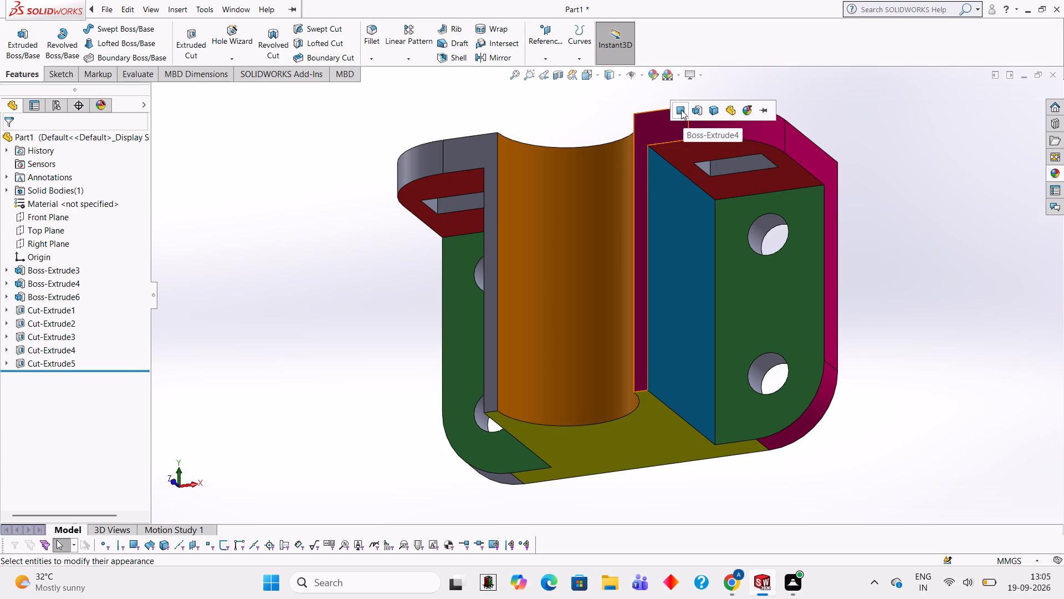
{"action": "left_click", "coordinate": [681, 110]}
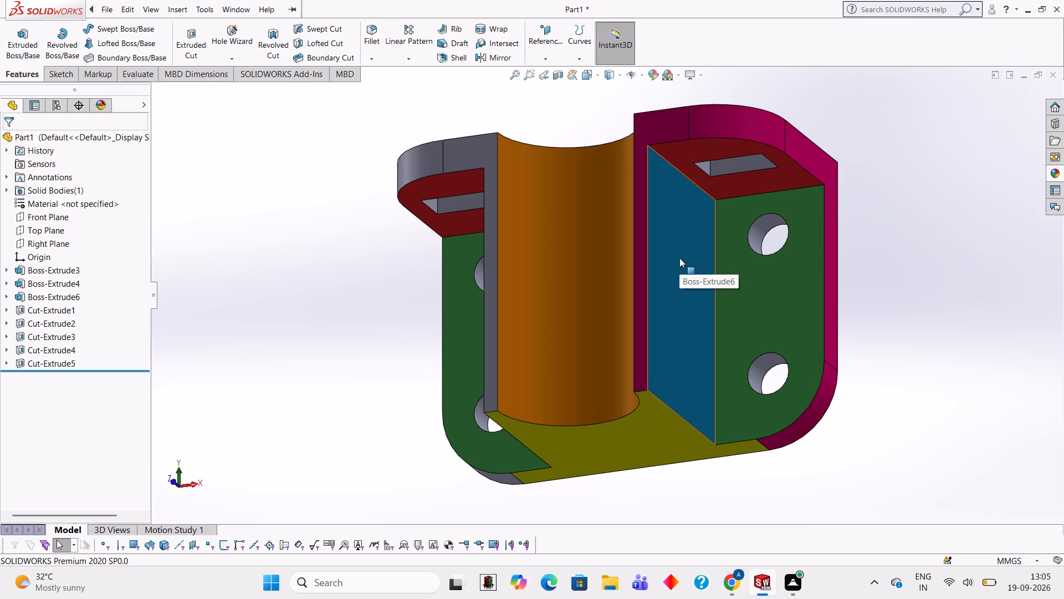
Apply the solid Pink appearance to the flat L-shaped side face and the upright plate's rounded corner edge on the -X side.
{"action": "middle_click_drag", "start_coordinate": [679, 258], "coordinate": [766, 295]}
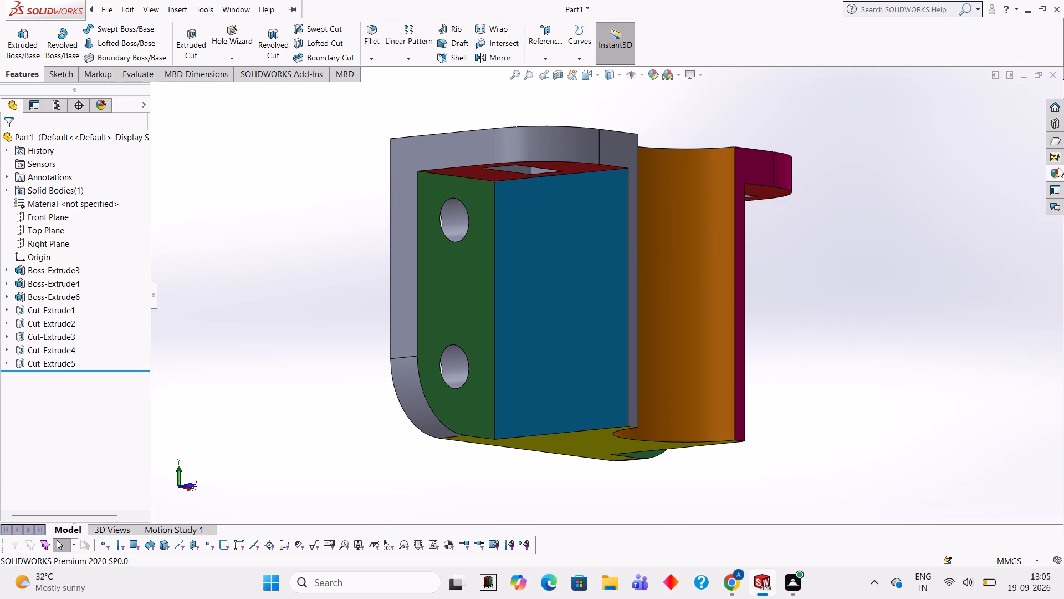
{"action": "left_click", "coordinate": [1058, 167]}
{"action": "left_click_drag", "start_coordinate": [939, 467], "coordinate": [429, 188]}
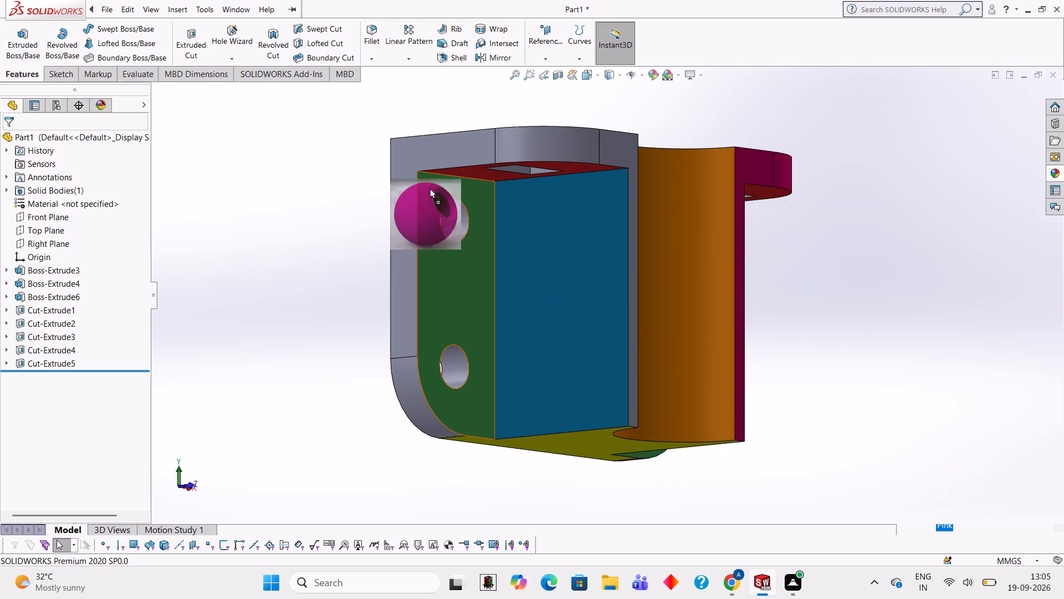
{"action": "left_click_drag", "start_coordinate": [429, 188], "coordinate": [418, 149]}
{"action": "left_click", "coordinate": [418, 149]}
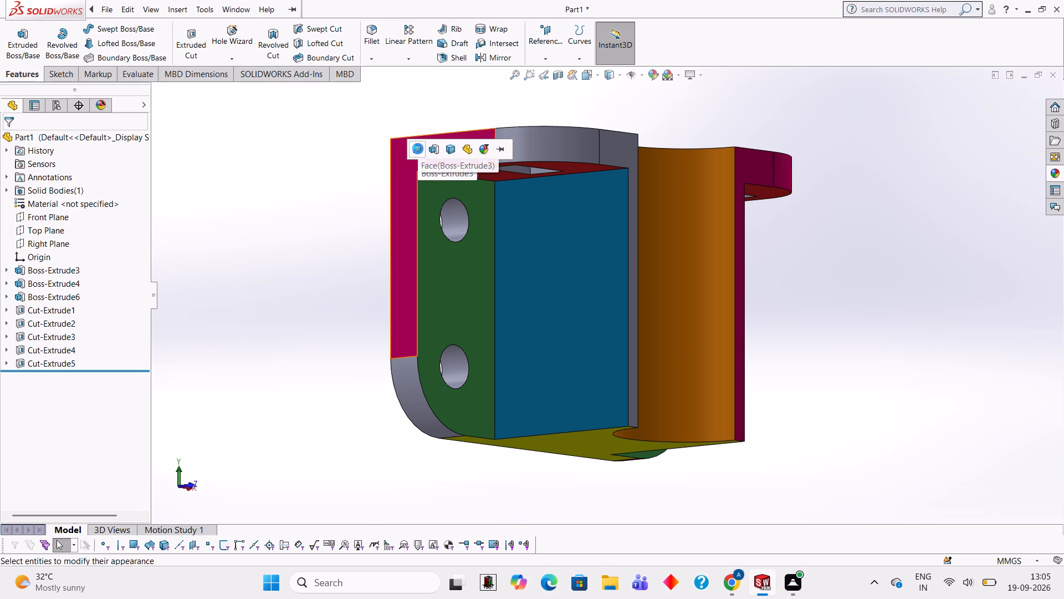
{"action": "left_click", "coordinate": [1062, 176]}
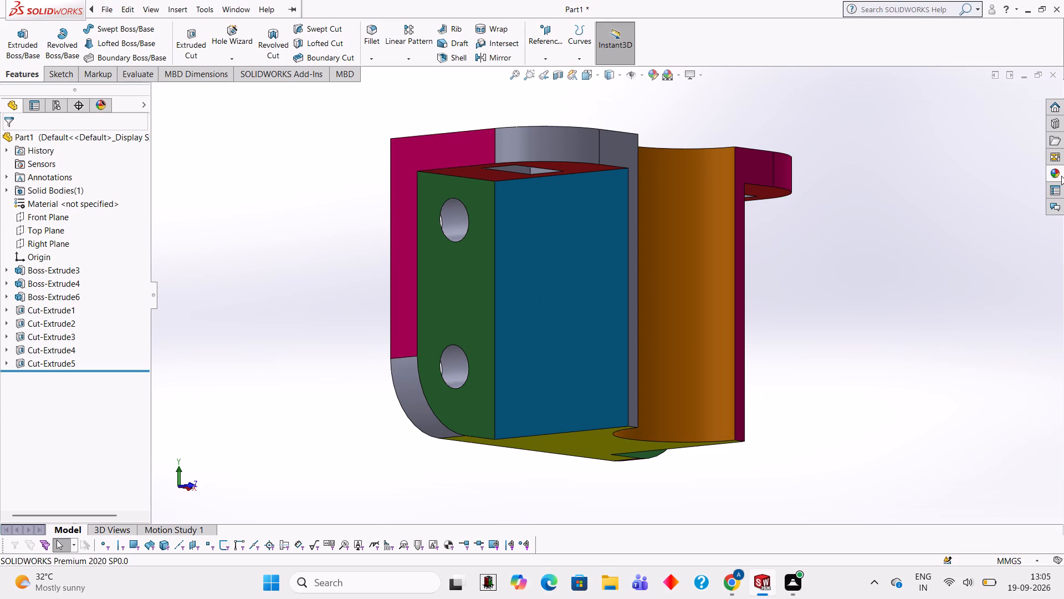
{"action": "left_click_drag", "start_coordinate": [954, 495], "coordinate": [549, 137]}
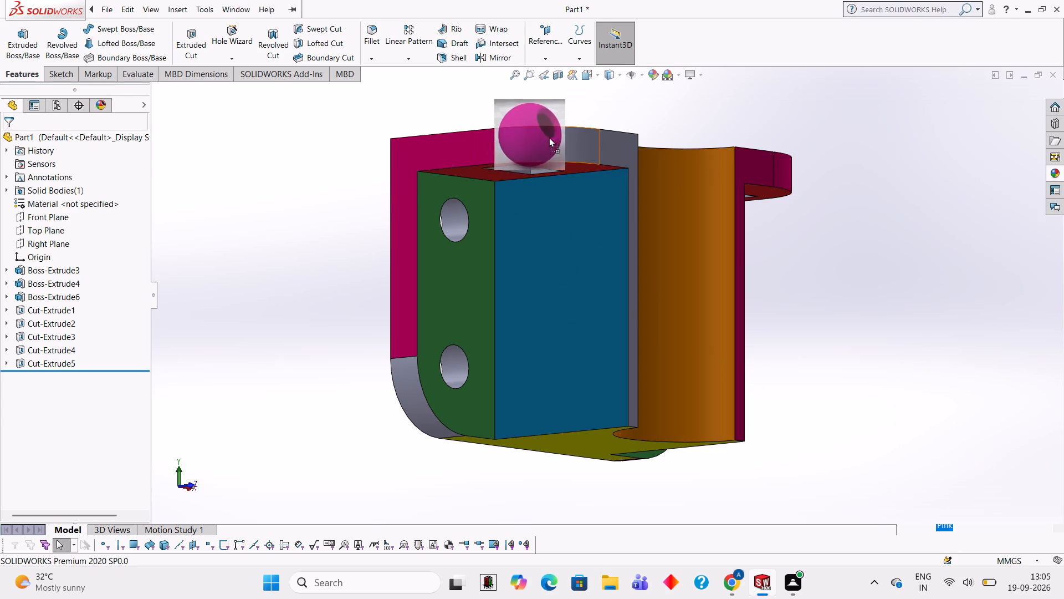
{"action": "left_click_drag", "start_coordinate": [549, 137], "coordinate": [565, 154]}
{"action": "left_click", "coordinate": [560, 155]}
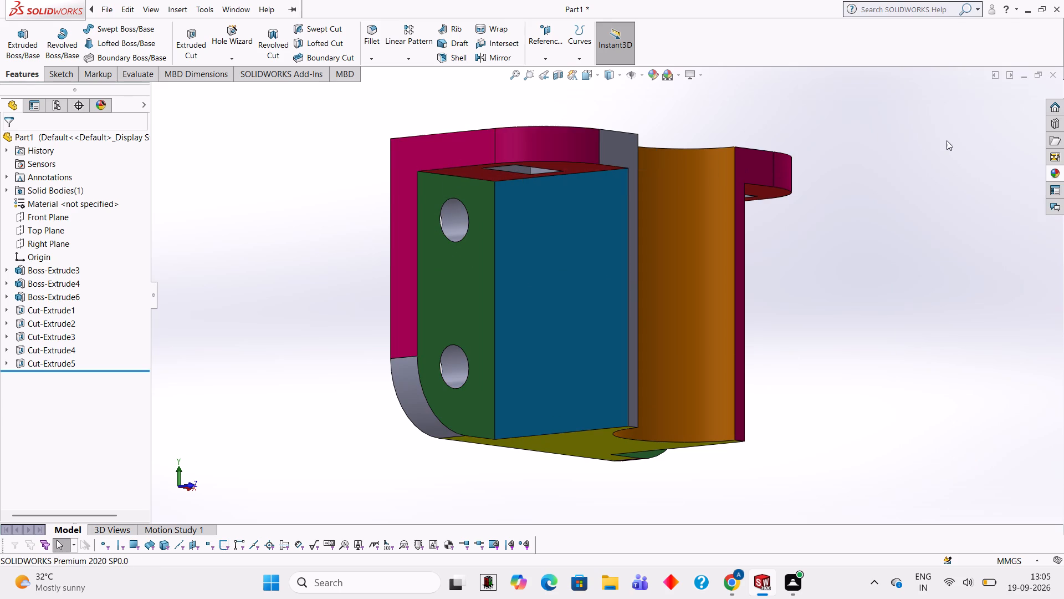
Apply the solid Pink appearance to the flat face beside the recess and the base plate's rounded corner edge on the -X side.
{"action": "left_click", "coordinate": [1052, 172]}
{"action": "left_click_drag", "start_coordinate": [955, 483], "coordinate": [634, 139]}
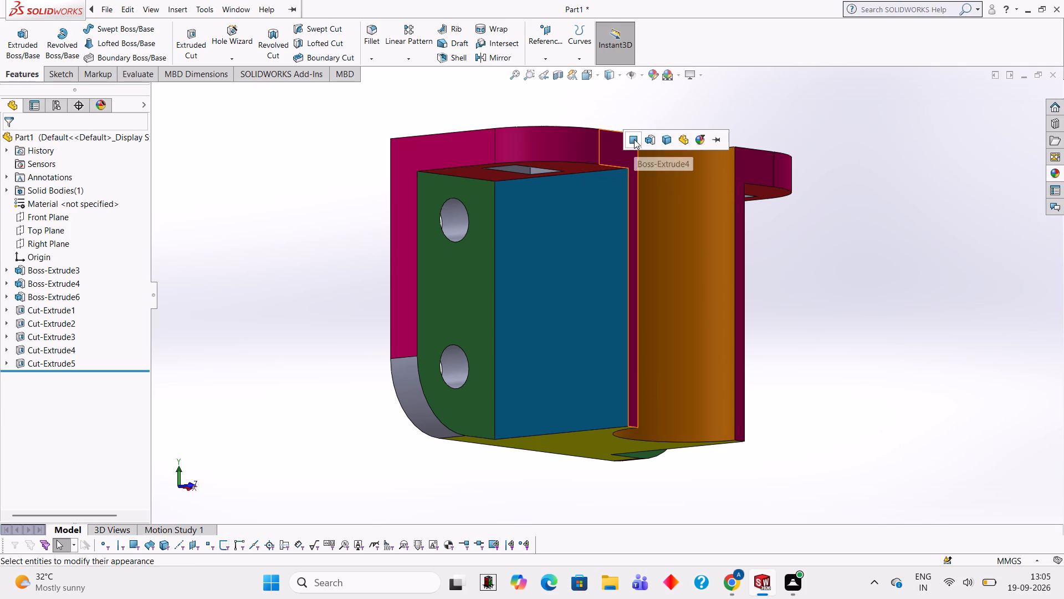
{"action": "left_click", "coordinate": [634, 139]}
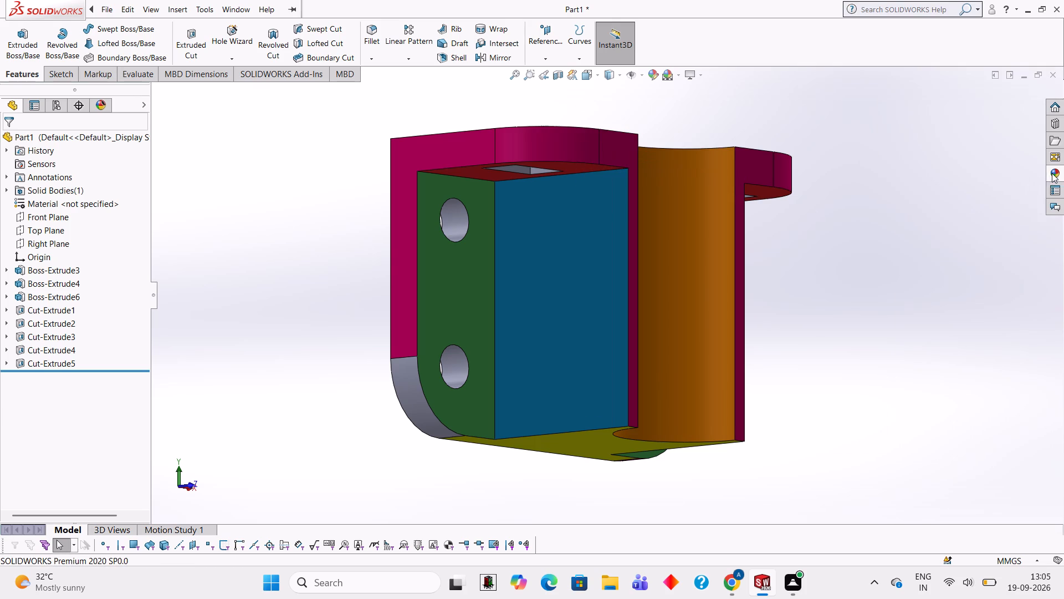
{"action": "left_click", "coordinate": [1052, 173]}
{"action": "left_click_drag", "start_coordinate": [958, 497], "coordinate": [434, 425]}
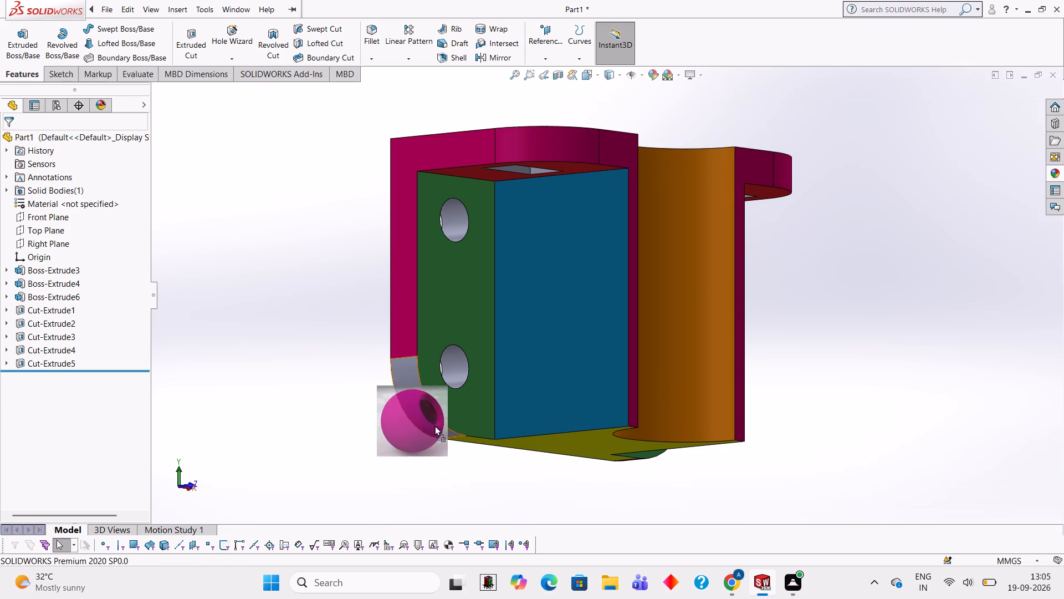
{"action": "left_click_drag", "start_coordinate": [434, 425], "coordinate": [428, 416]}
{"action": "left_click", "coordinate": [428, 416]}
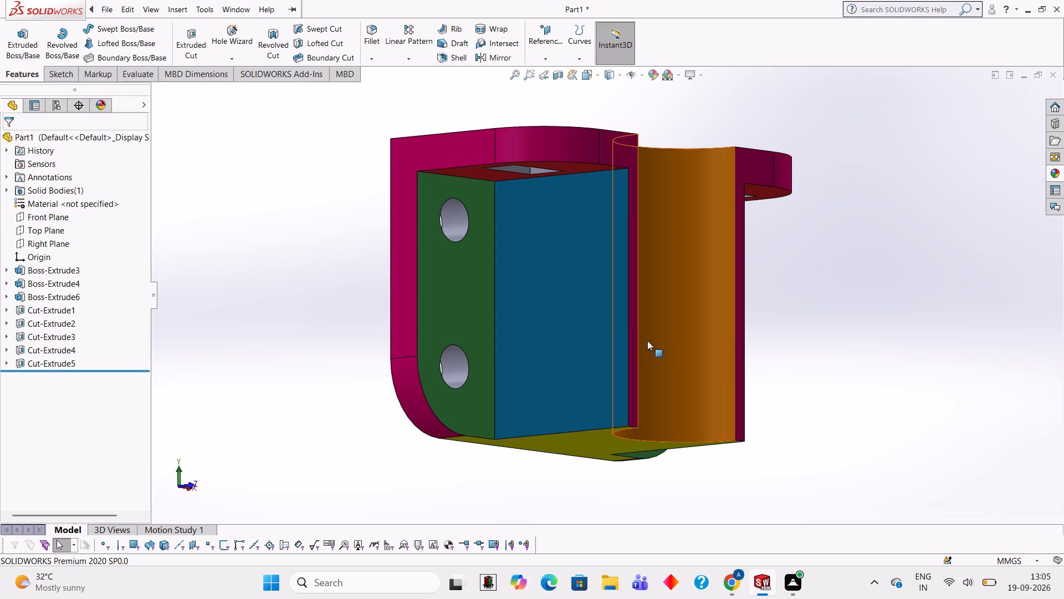
Apply the solid Green appearance to the whole Boss-Extrude3 feature, covering the bracket's uncoloured outer plate faces.
{"action": "middle_click_drag", "start_coordinate": [647, 341], "coordinate": [660, 258]}
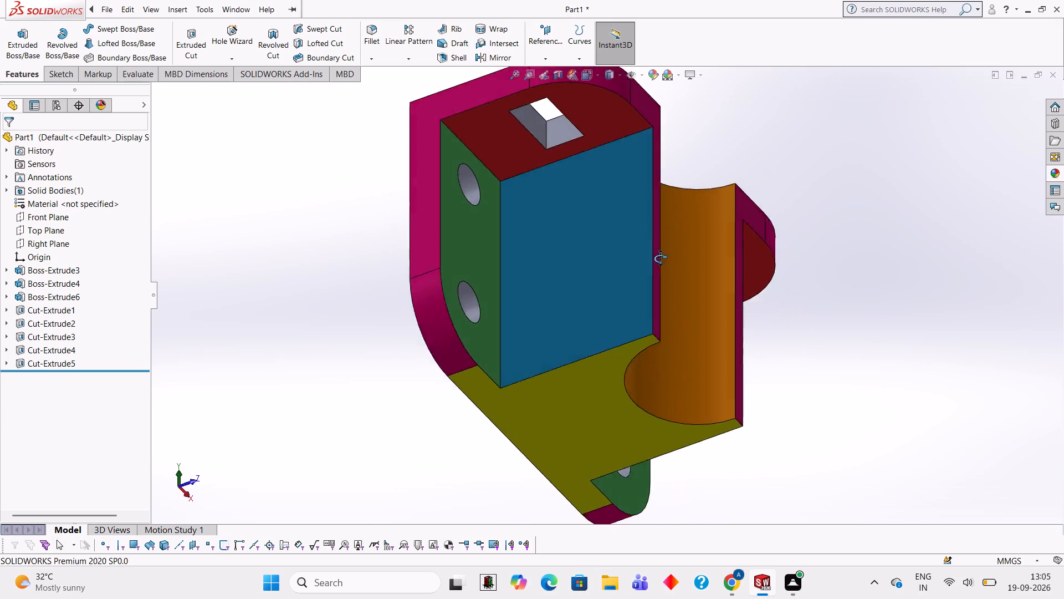
{"action": "middle_click_drag", "start_coordinate": [660, 258], "coordinate": [911, 286]}
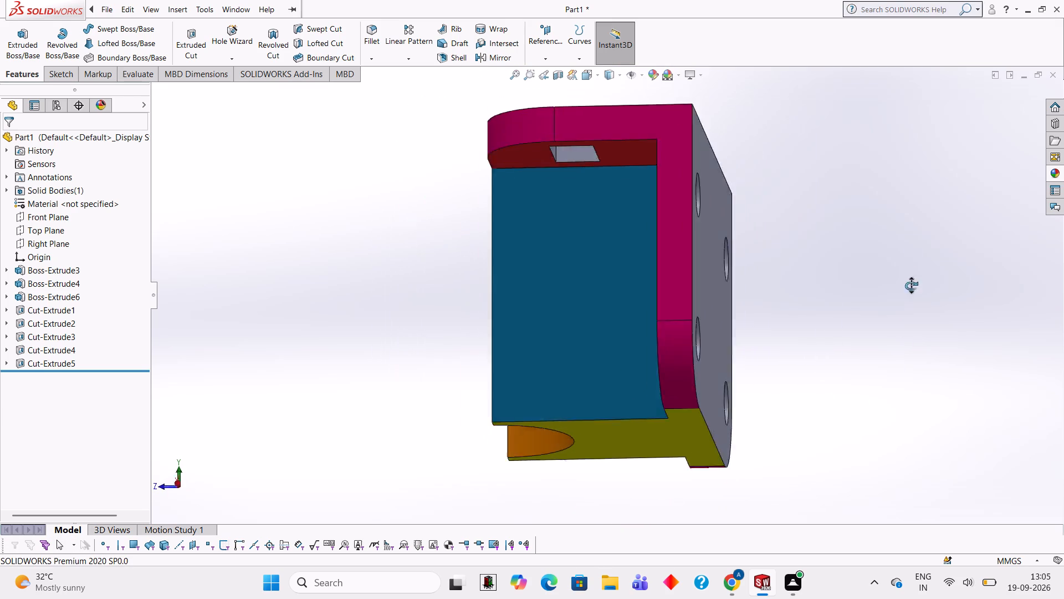
{"action": "middle_click_drag", "start_coordinate": [911, 286], "coordinate": [1063, 227]}
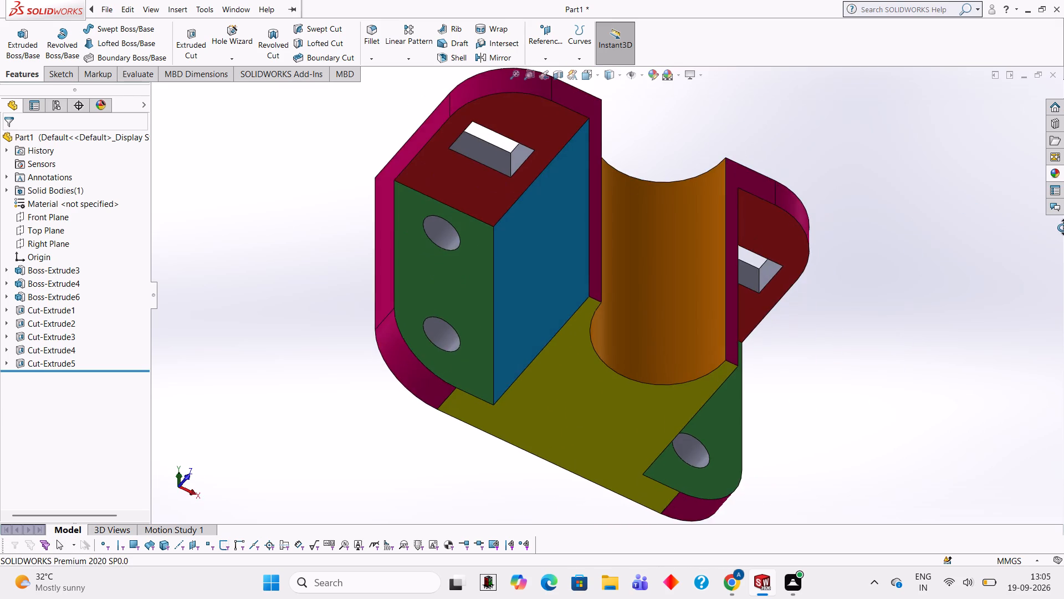
{"action": "middle_click_drag", "start_coordinate": [1063, 227], "coordinate": [993, 271]}
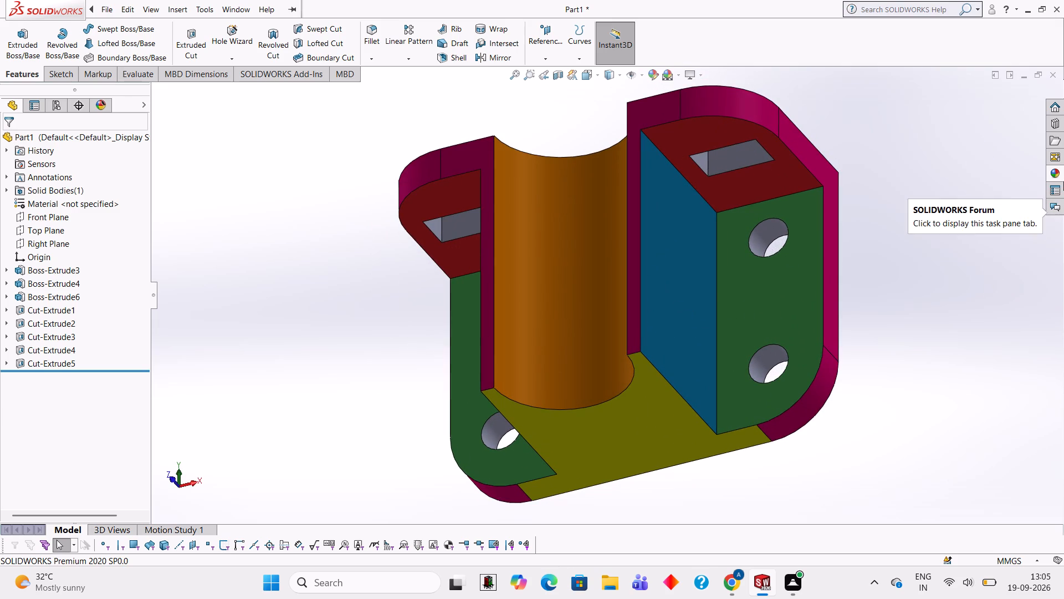
{"action": "left_click", "coordinate": [1056, 174]}
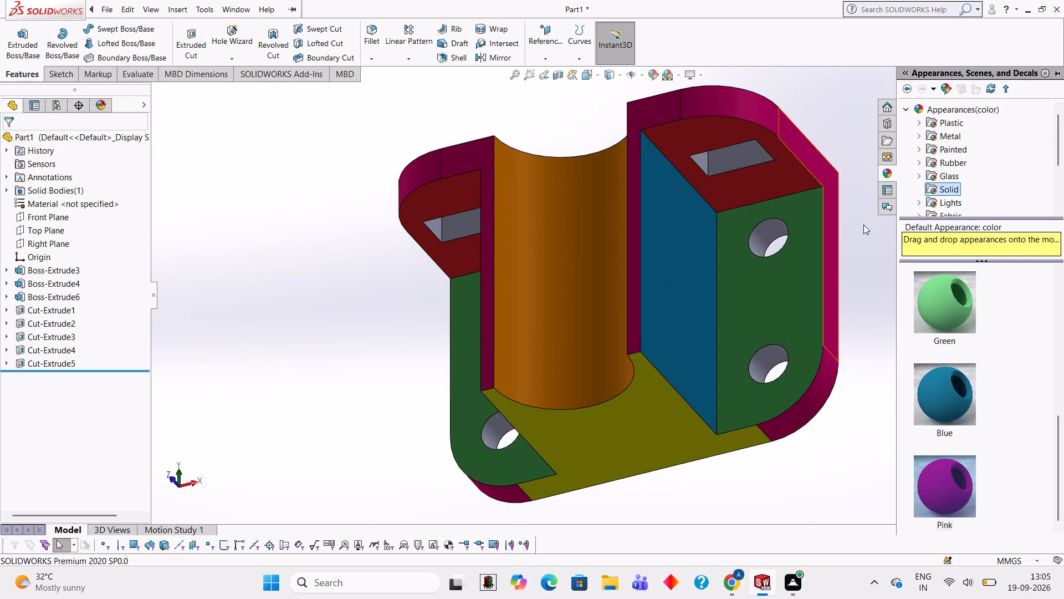
{"action": "middle_click_drag", "start_coordinate": [863, 225], "coordinate": [744, 427]}
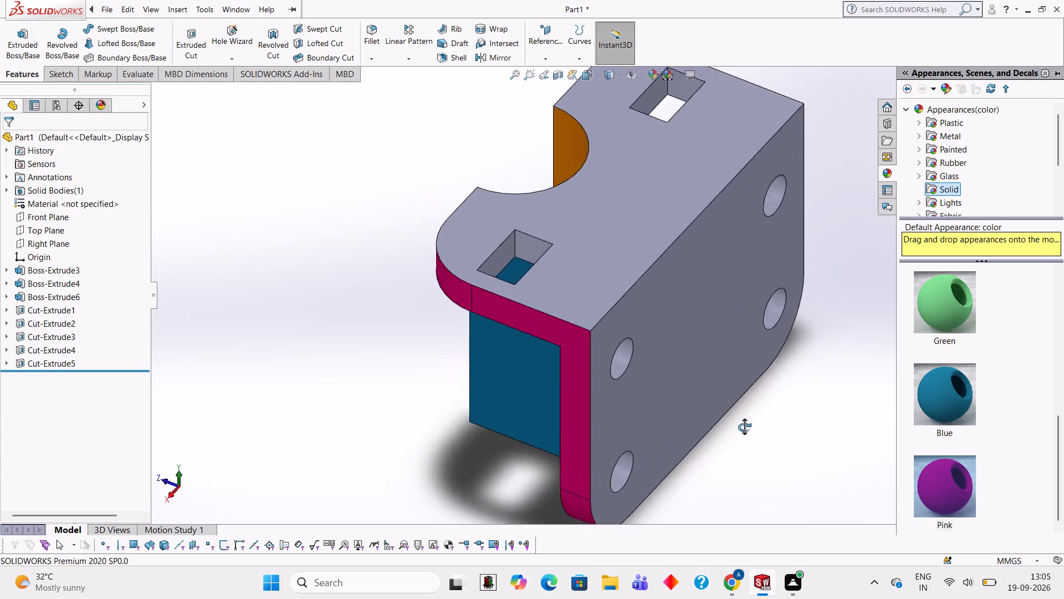
{"action": "middle_click_drag", "start_coordinate": [744, 427], "coordinate": [712, 443]}
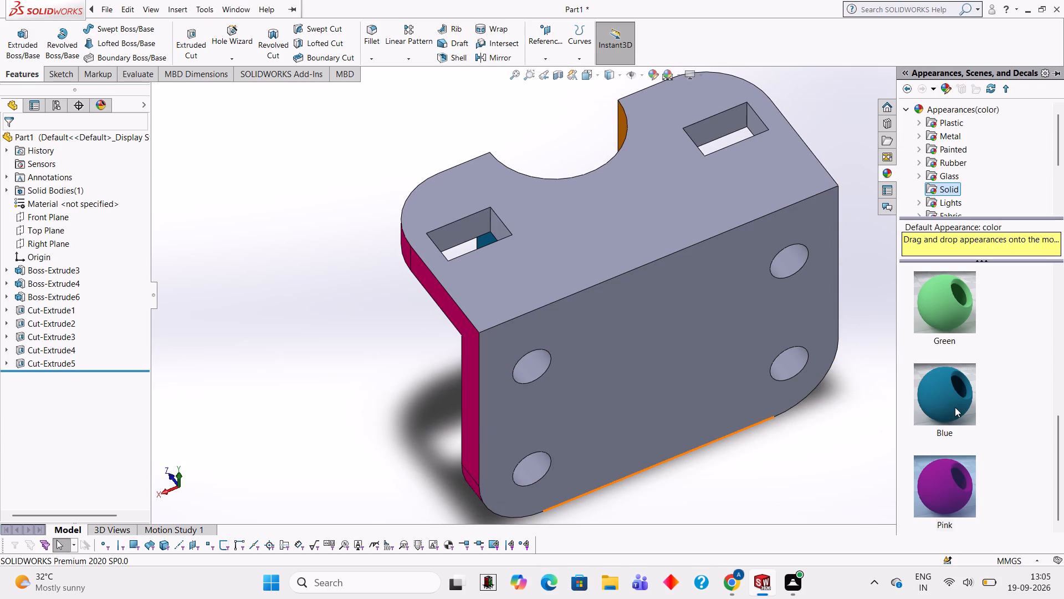
{"action": "scroll", "coordinate": [953, 466], "scroll_direction": "up", "scroll_amount": 2}
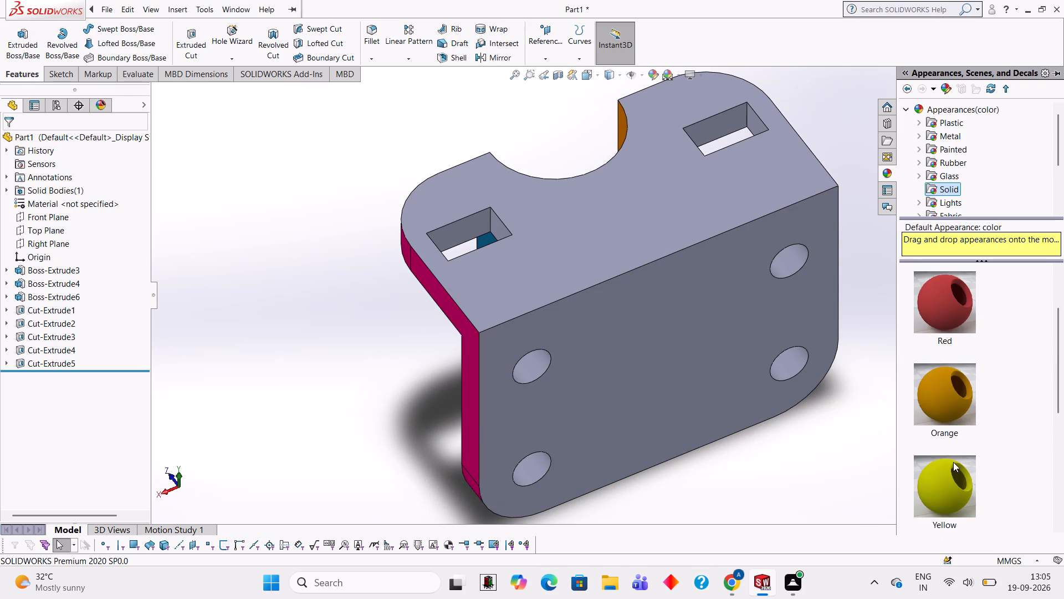
{"action": "scroll", "coordinate": [976, 375], "scroll_direction": "down", "scroll_amount": 3}
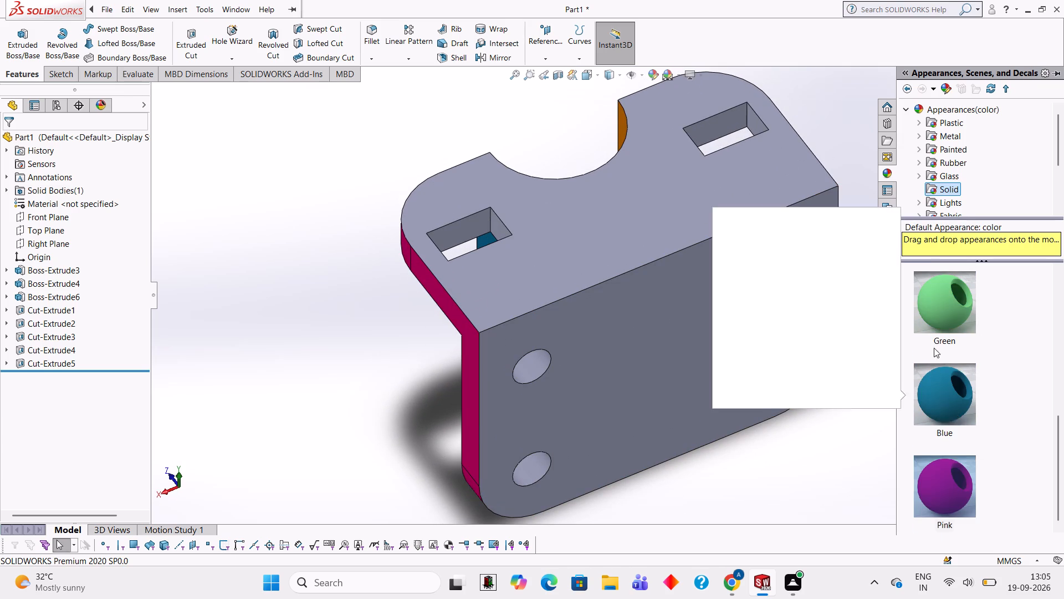
{"action": "scroll", "coordinate": [934, 348], "scroll_direction": "up", "scroll_amount": 1}
{"action": "middle_click_drag", "start_coordinate": [581, 382], "coordinate": [723, 302]}
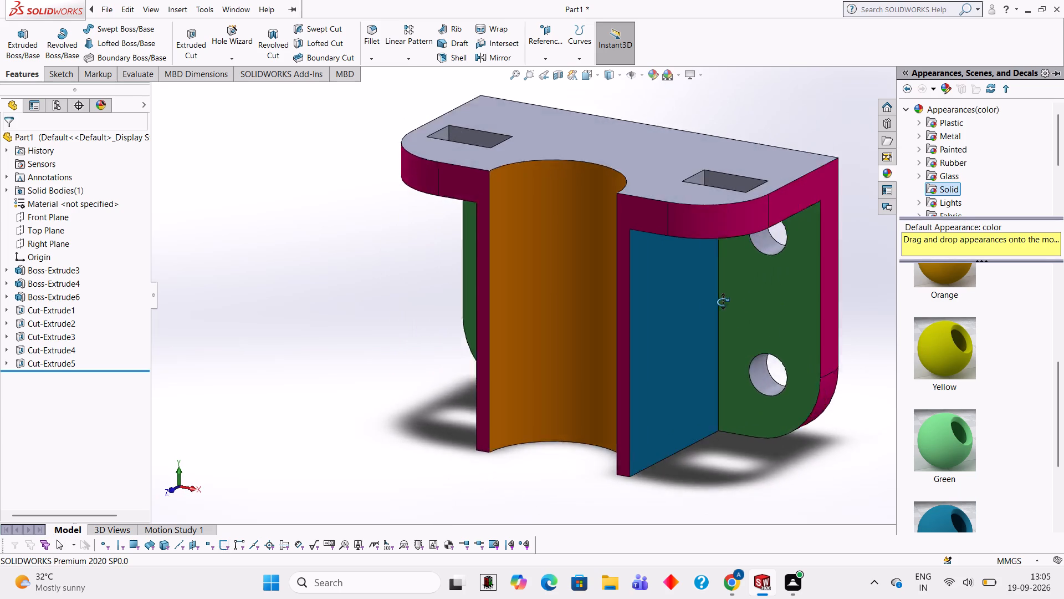
{"action": "middle_click_drag", "start_coordinate": [723, 302], "coordinate": [553, 313]}
{"action": "scroll", "coordinate": [553, 313], "scroll_direction": "up", "scroll_amount": 1}
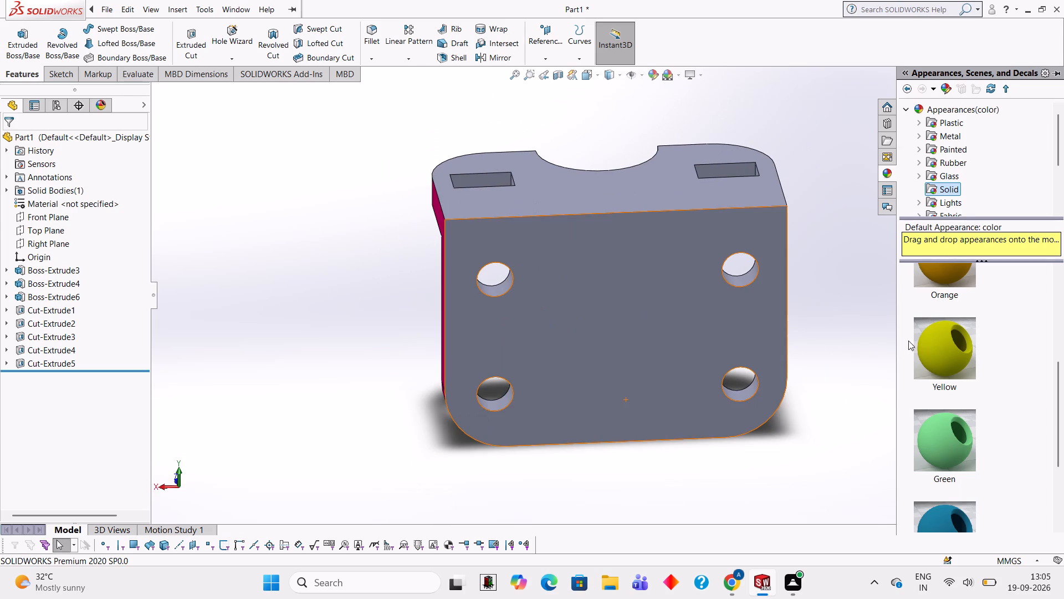
{"action": "left_click_drag", "start_coordinate": [960, 452], "coordinate": [634, 297]}
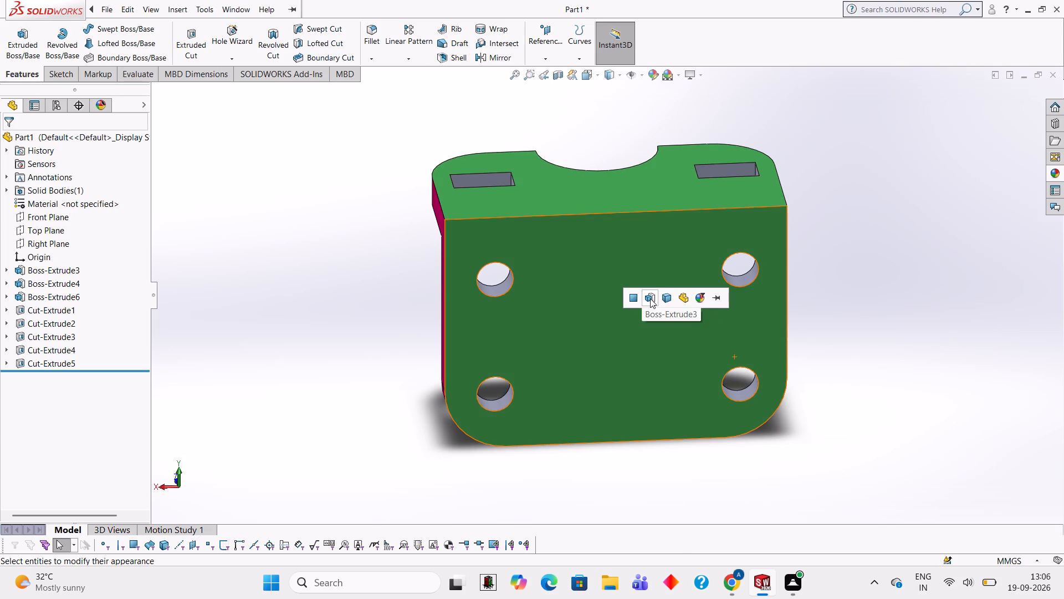
{"action": "left_click", "coordinate": [650, 298]}
Apply the Blue LED light appearance to the whole Cut-Extrude4 feature, the two round holes on the +X side.
{"action": "middle_click_drag", "start_coordinate": [684, 327], "coordinate": [895, 298]}
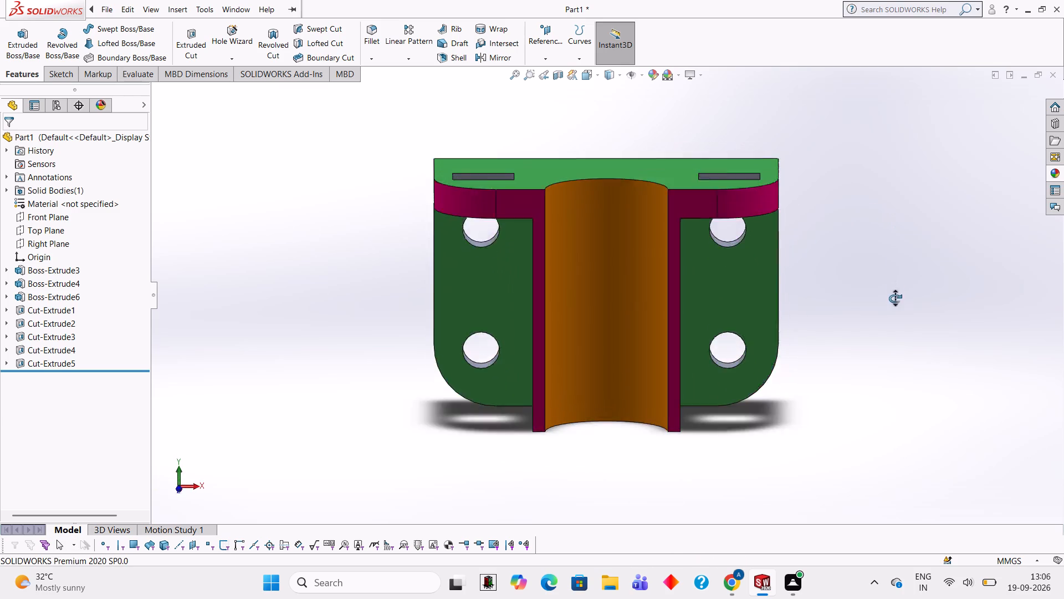
{"action": "middle_click_drag", "start_coordinate": [895, 298], "coordinate": [858, 128]}
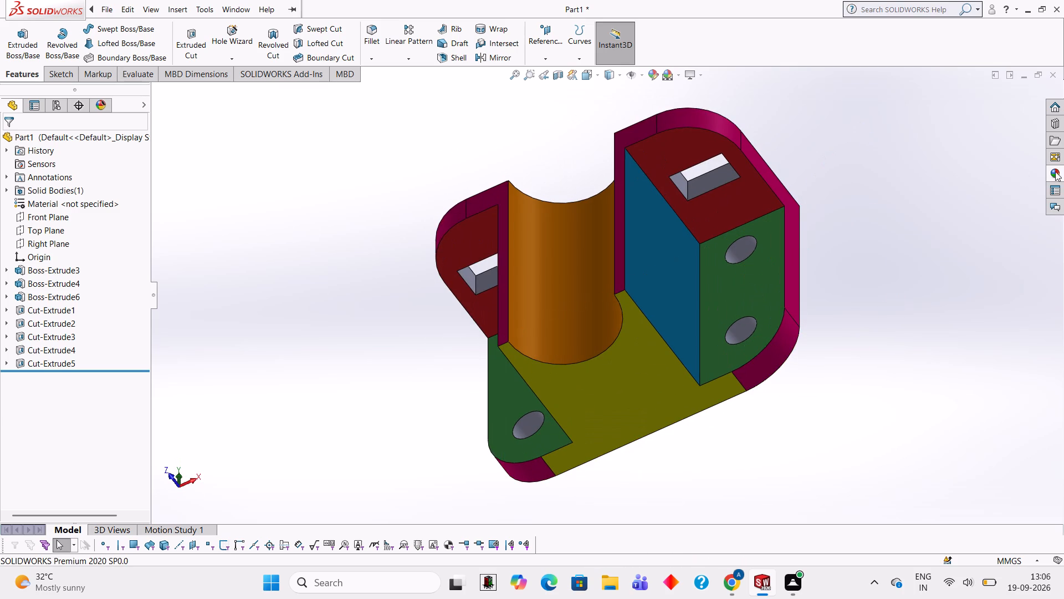
{"action": "left_click", "coordinate": [1058, 170]}
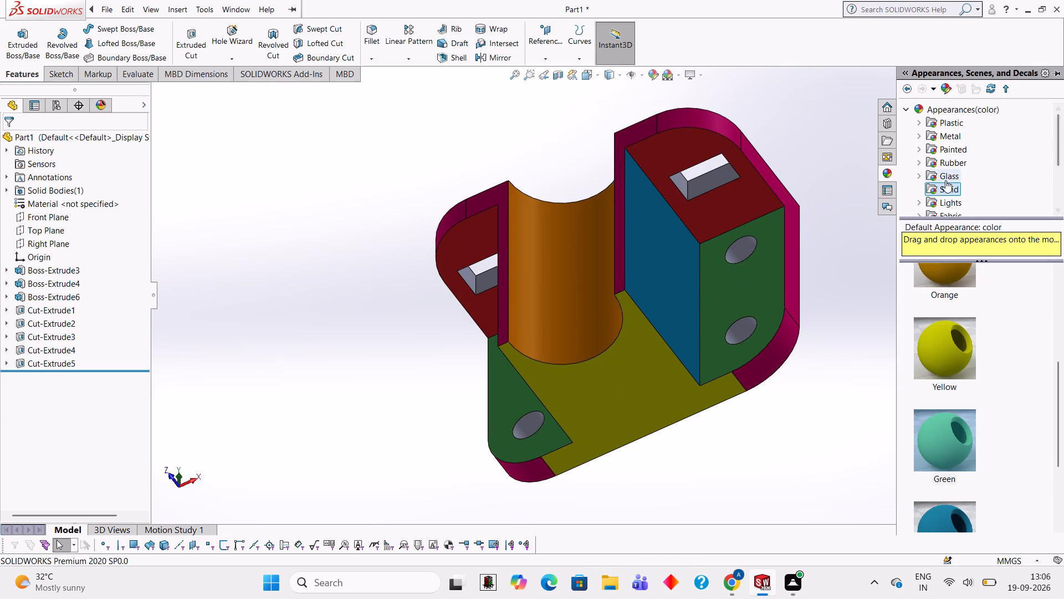
{"action": "left_click", "coordinate": [945, 201]}
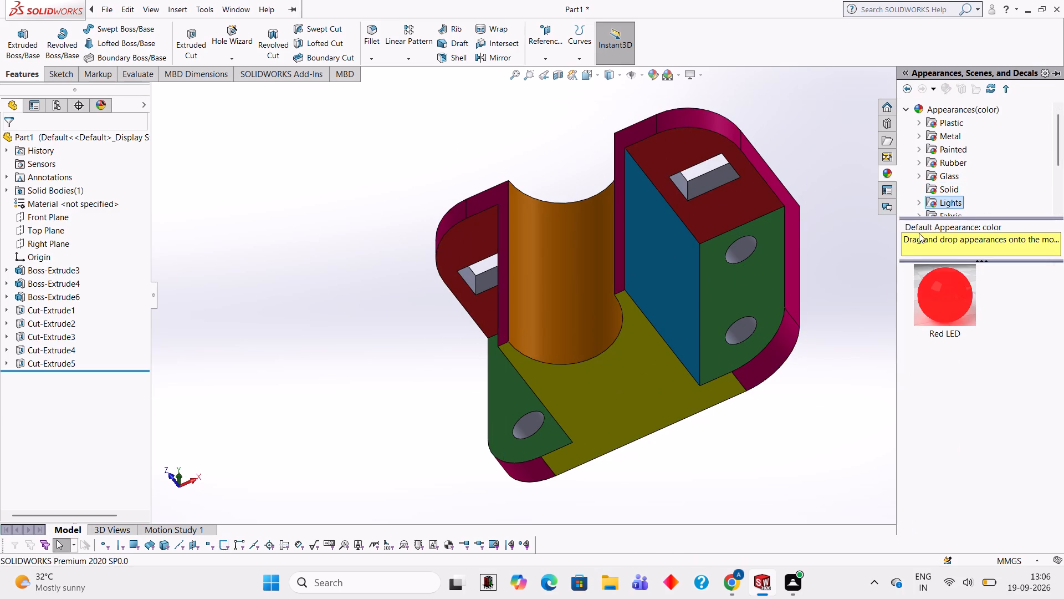
{"action": "scroll", "coordinate": [968, 316], "scroll_direction": "down", "scroll_amount": 1}
{"action": "scroll", "coordinate": [969, 219], "scroll_direction": "down", "scroll_amount": 1}
{"action": "scroll", "coordinate": [942, 173], "scroll_direction": "down", "scroll_amount": 1}
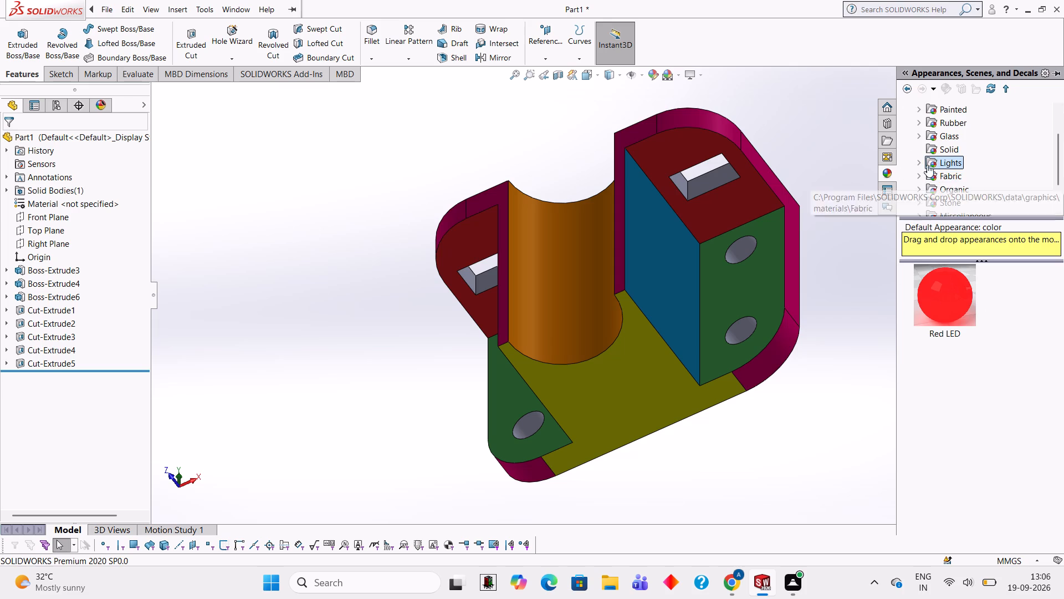
{"action": "left_click", "coordinate": [922, 164]}
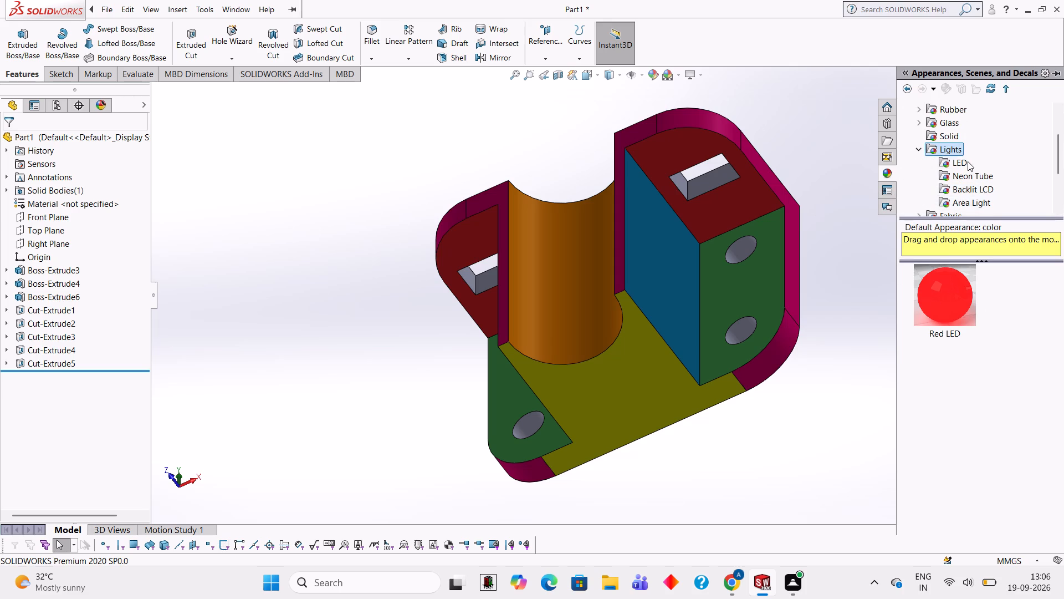
{"action": "left_click", "coordinate": [964, 158]}
{"action": "scroll", "coordinate": [991, 323], "scroll_direction": "down", "scroll_amount": 1}
{"action": "scroll", "coordinate": [976, 350], "scroll_direction": "up", "scroll_amount": 1}
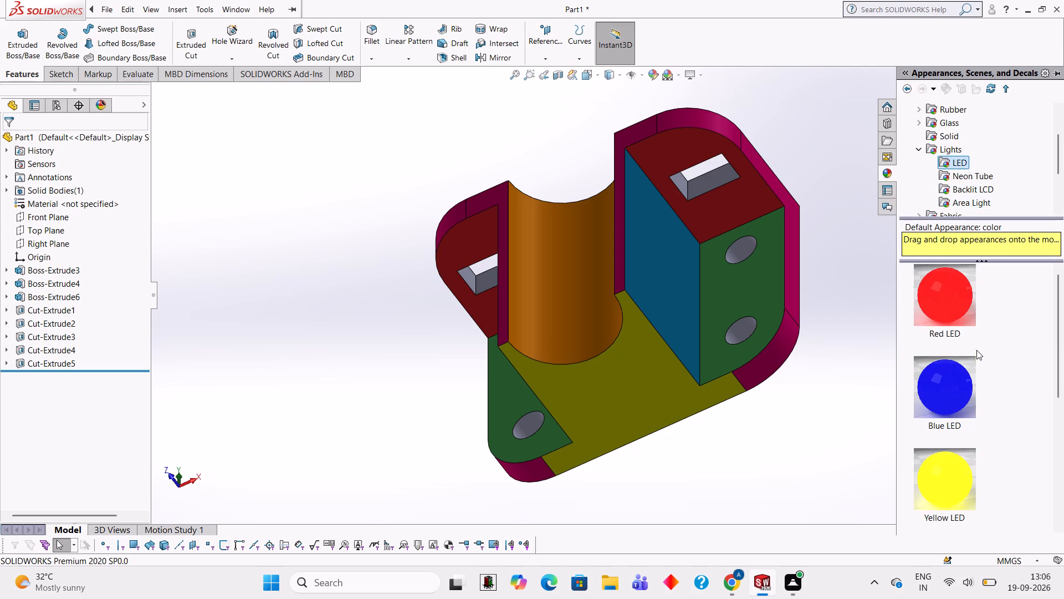
{"action": "left_click_drag", "start_coordinate": [951, 383], "coordinate": [745, 230]}
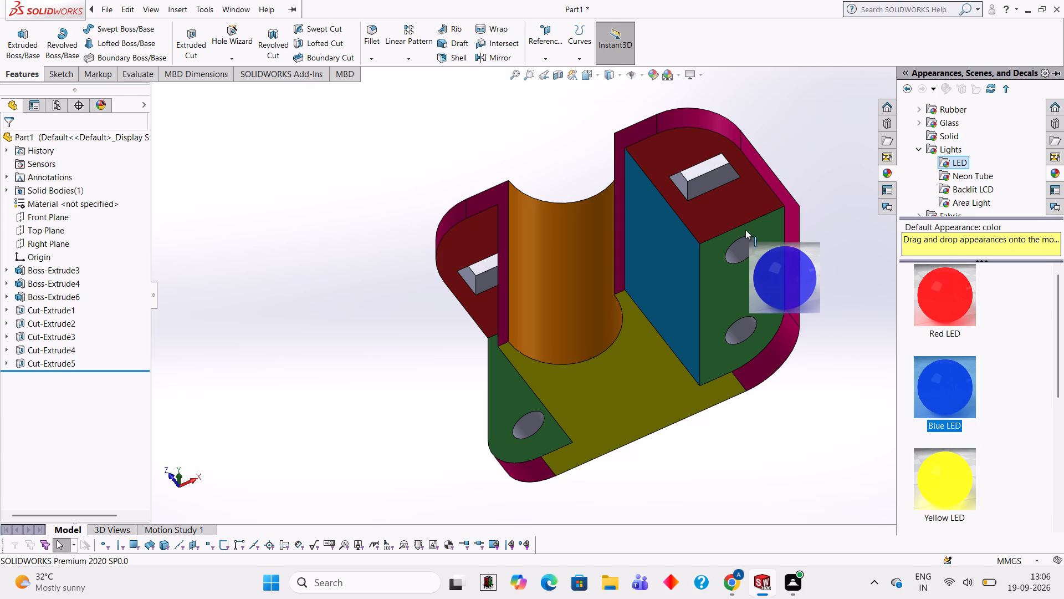
{"action": "left_click_drag", "start_coordinate": [745, 230], "coordinate": [737, 244]}
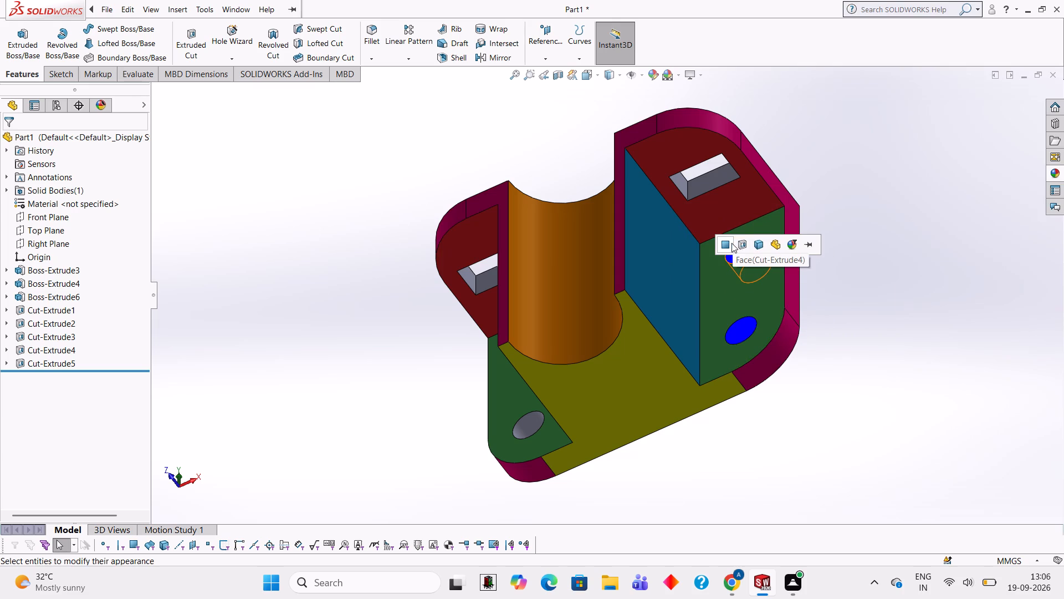
{"action": "left_click", "coordinate": [740, 246]}
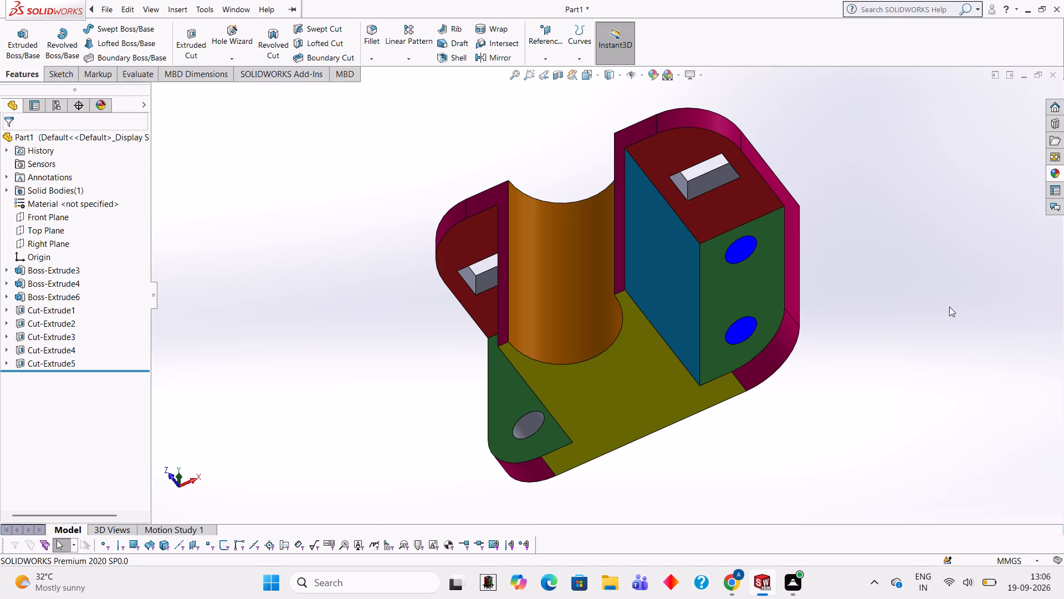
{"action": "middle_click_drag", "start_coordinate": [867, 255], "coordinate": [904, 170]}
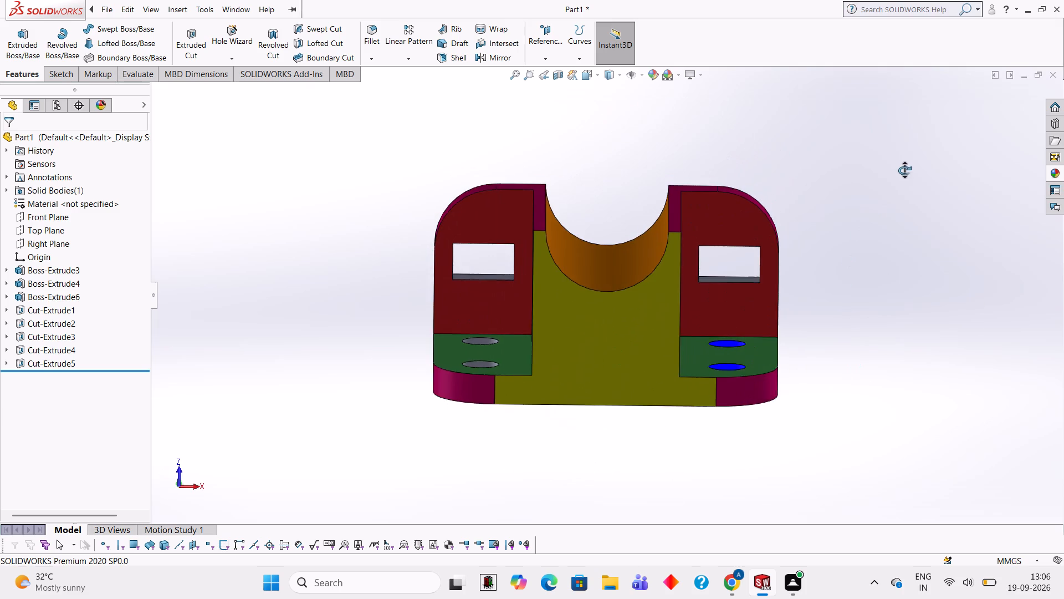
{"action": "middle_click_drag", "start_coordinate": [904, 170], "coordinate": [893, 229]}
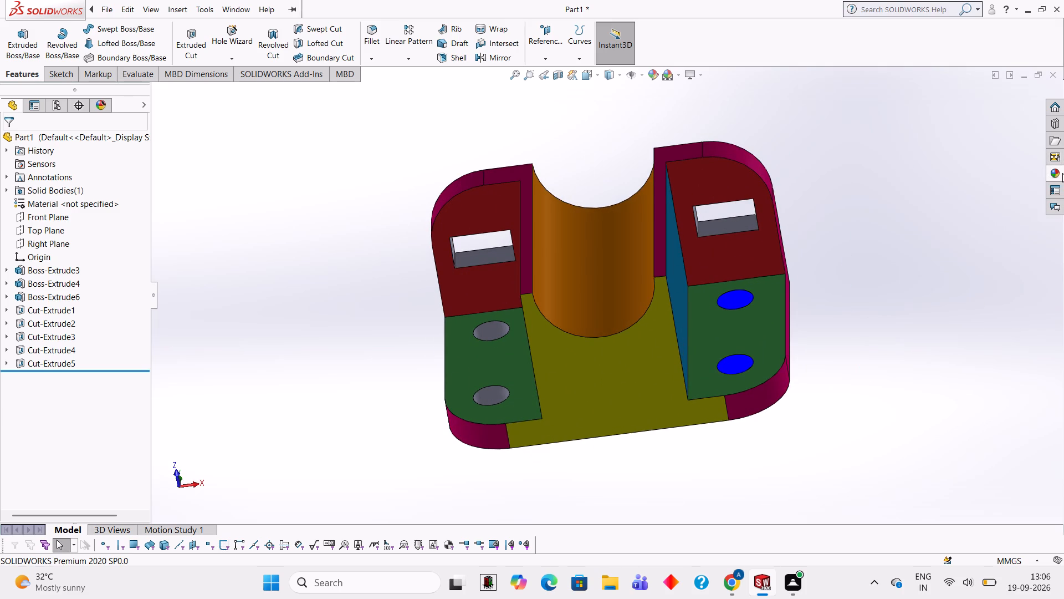
Apply the Blue LED light appearance to the whole cut feature forming the rectangular opening on the +X side.
{"action": "left_click", "coordinate": [1060, 173]}
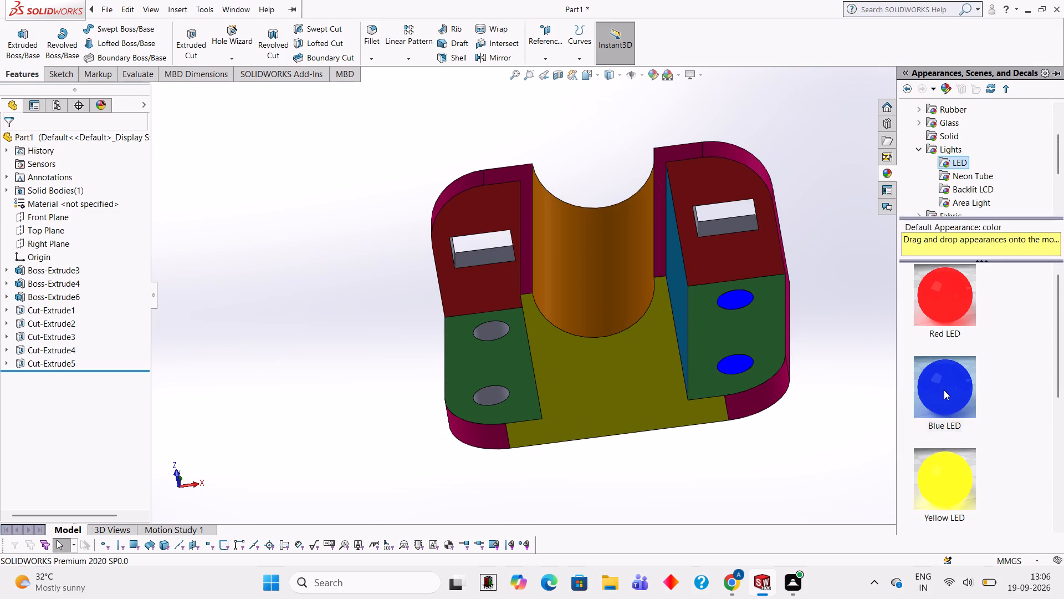
{"action": "left_click_drag", "start_coordinate": [945, 390], "coordinate": [732, 219]}
{"action": "left_click", "coordinate": [732, 219]}
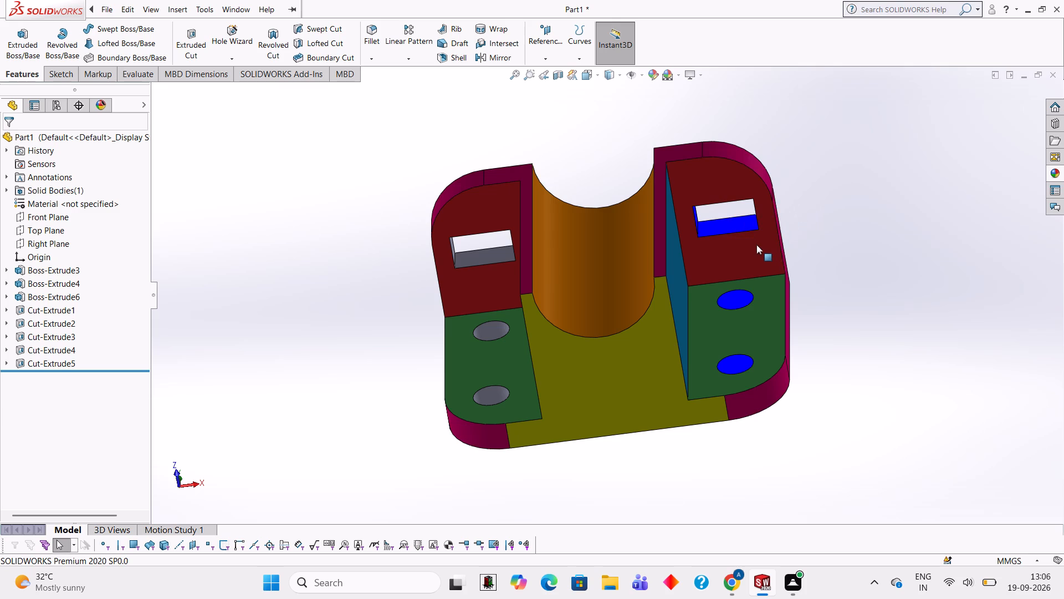
Apply the Blue LED light appearance to the whole Cut-Extrude5 feature, the two round holes on the -X side.
{"action": "middle_click_drag", "start_coordinate": [778, 245], "coordinate": [827, 246]}
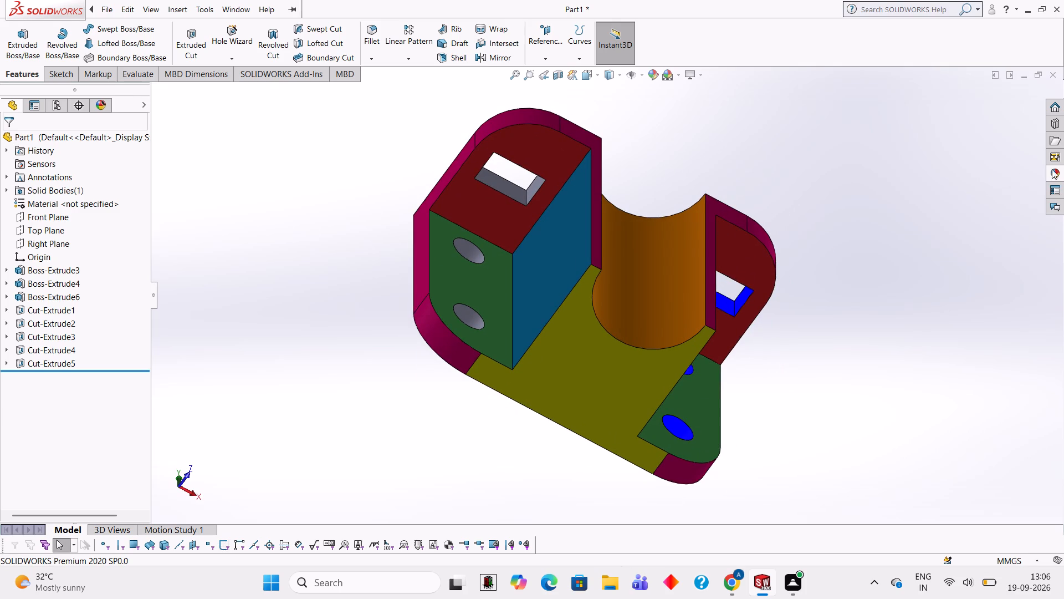
{"action": "left_click", "coordinate": [1055, 168]}
{"action": "left_click_drag", "start_coordinate": [940, 382], "coordinate": [449, 241]}
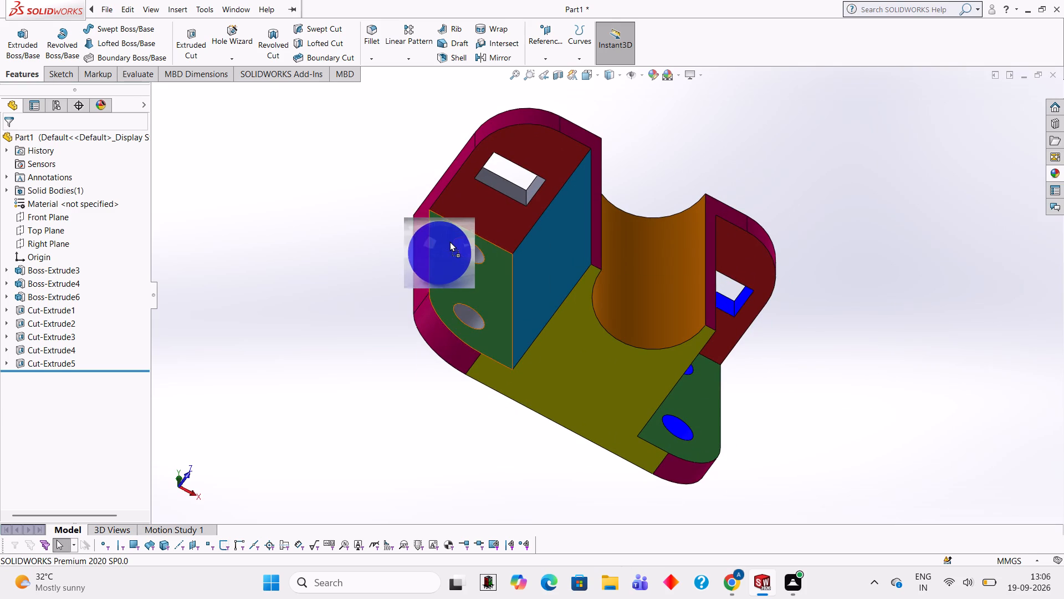
{"action": "left_click_drag", "start_coordinate": [449, 241], "coordinate": [466, 241]}
{"action": "left_click", "coordinate": [464, 241]}
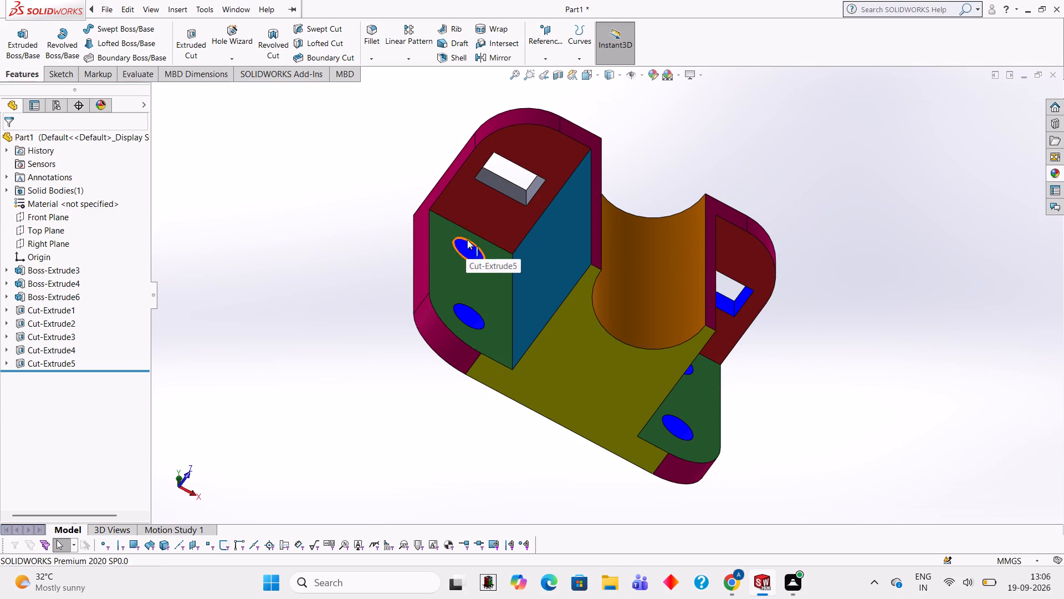
Apply the Blue LED light appearance to the whole Cut-Extrude3 feature, the rectangular opening on the -X side.
{"action": "left_click", "coordinate": [1058, 171]}
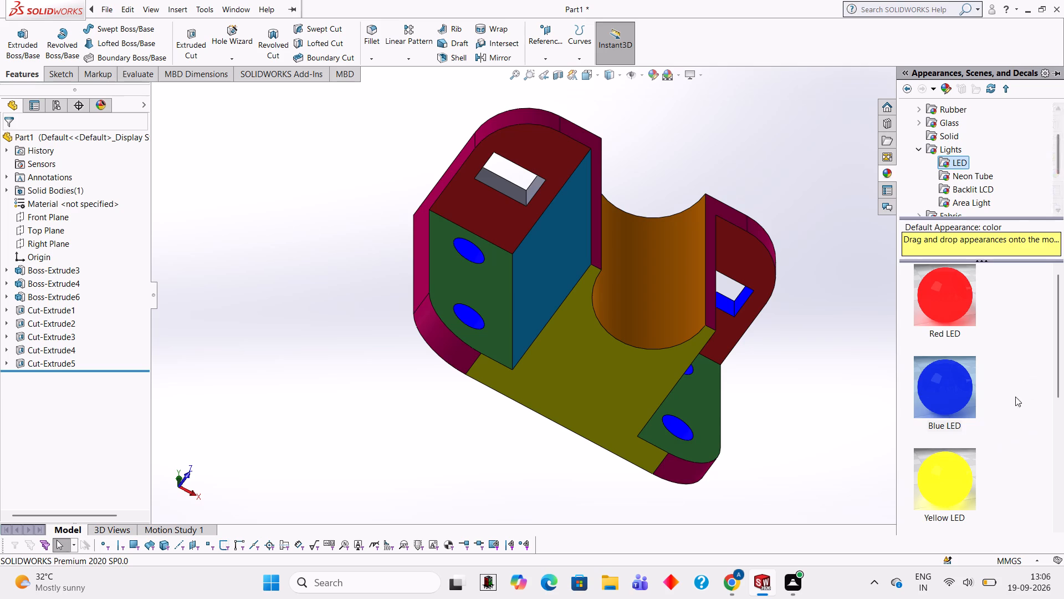
{"action": "left_click_drag", "start_coordinate": [958, 398], "coordinate": [533, 181]}
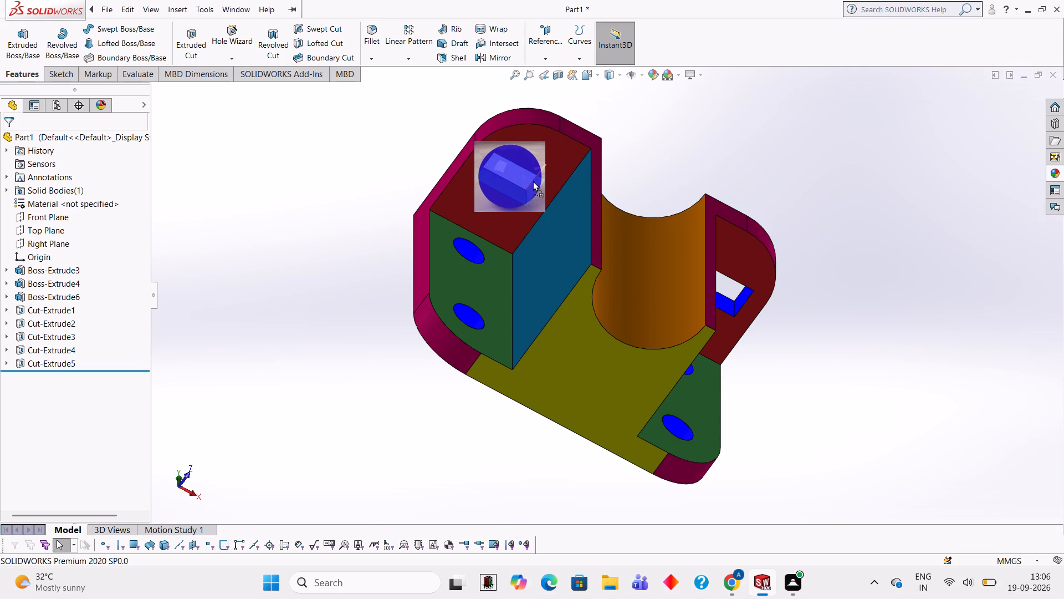
{"action": "left_click_drag", "start_coordinate": [533, 181], "coordinate": [533, 189]}
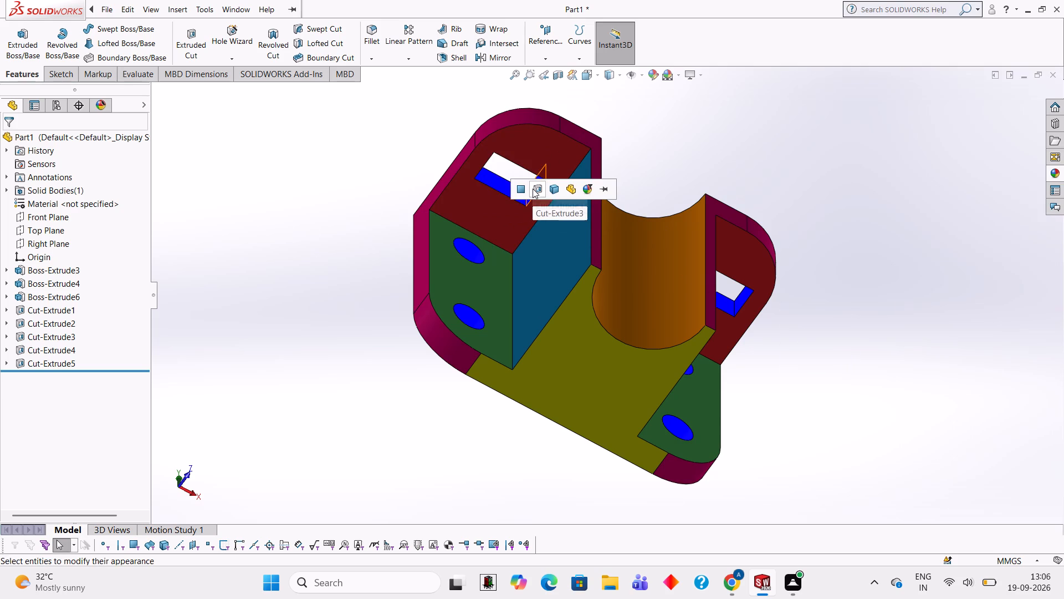
{"action": "left_click", "coordinate": [533, 189]}
Examine the coloured bracket from several angles to check the appearances on its faces, holes and rectangular openings.
{"action": "middle_click_drag", "start_coordinate": [791, 224], "coordinate": [776, 198]}
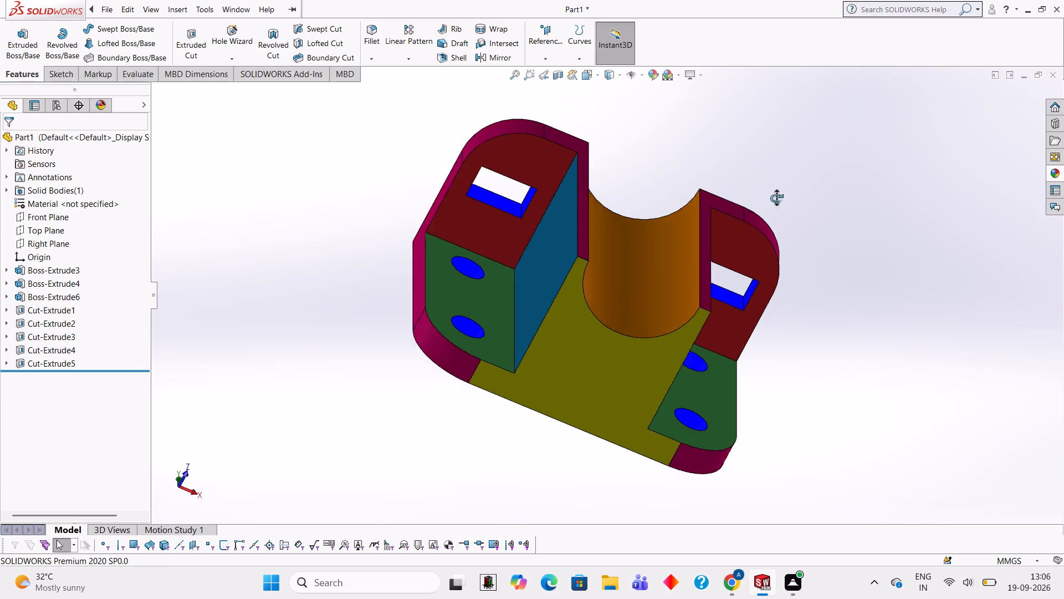
{"action": "middle_click_drag", "start_coordinate": [776, 198], "coordinate": [680, 159]}
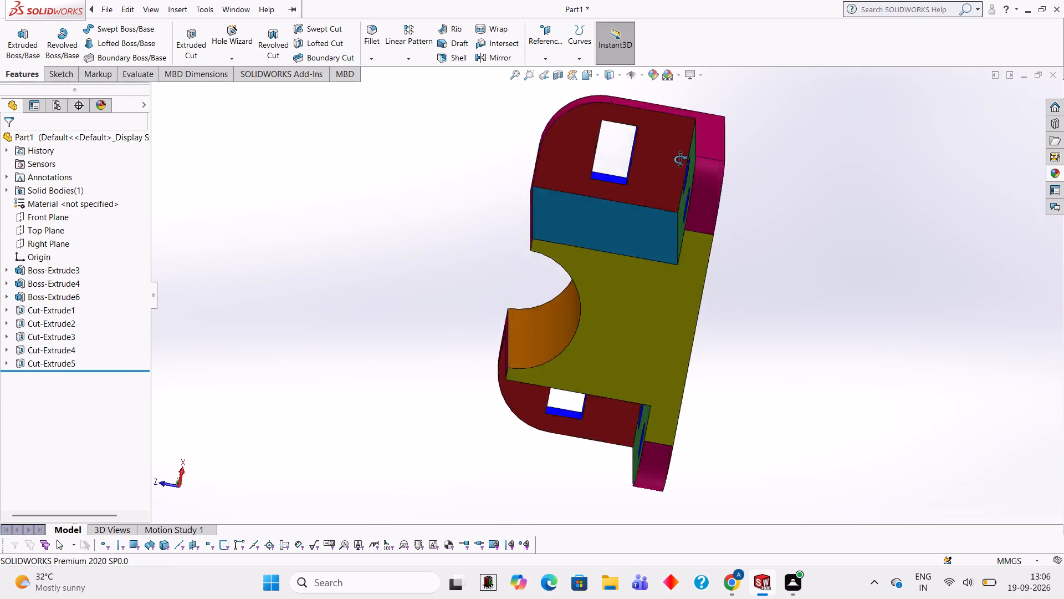
{"action": "middle_click_drag", "start_coordinate": [680, 159], "coordinate": [757, 240]}
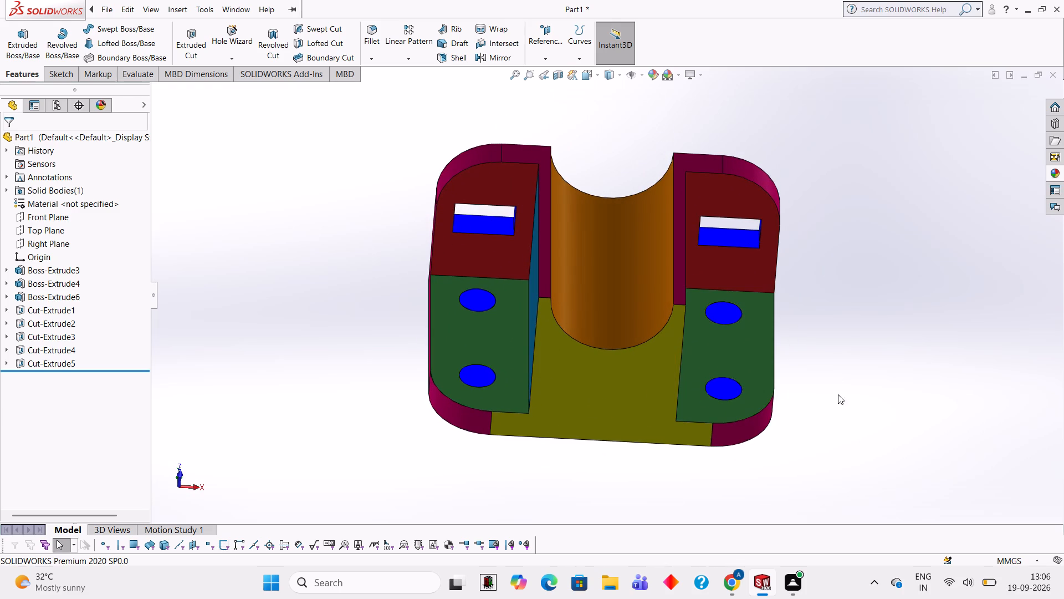
{"action": "scroll", "coordinate": [752, 314], "scroll_direction": "up", "scroll_amount": 2}
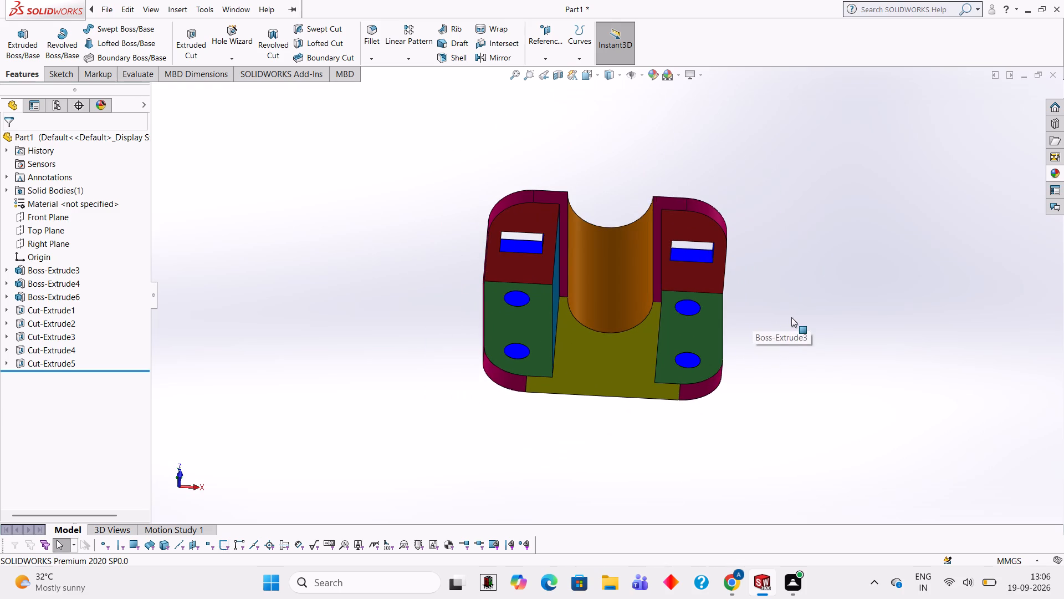
{"action": "middle_click_drag", "start_coordinate": [799, 352], "coordinate": [765, 370]}
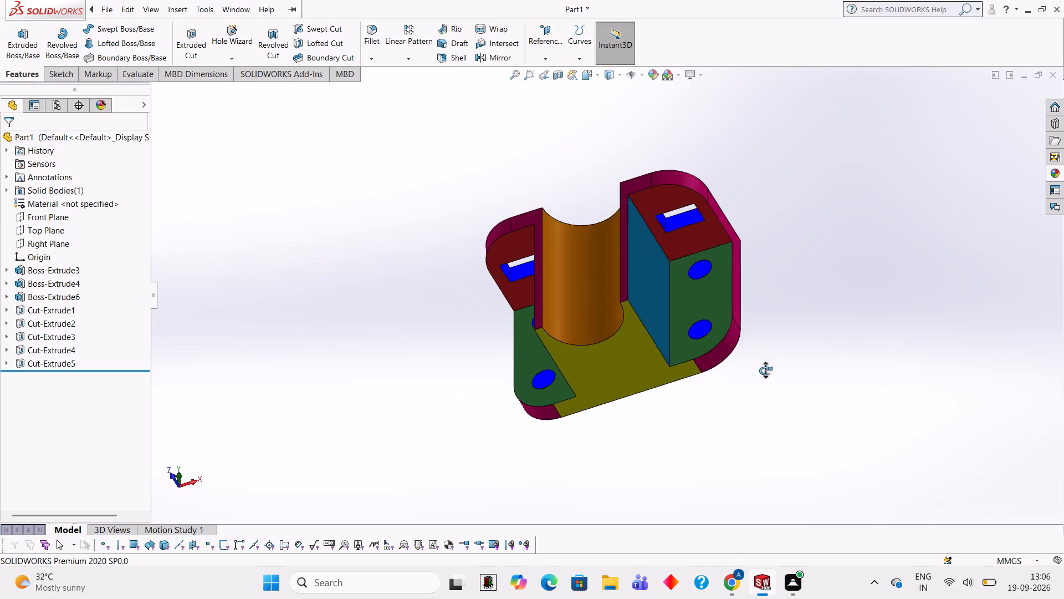
{"action": "middle_click_drag", "start_coordinate": [765, 370], "coordinate": [786, 329]}
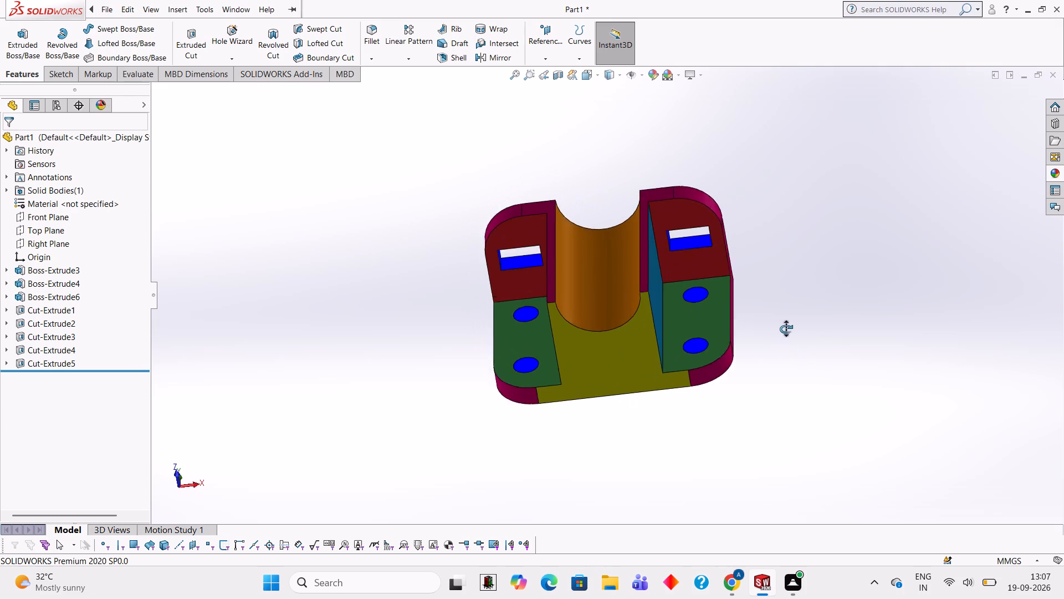
{"action": "middle_click_drag", "start_coordinate": [786, 329], "coordinate": [744, 288]}
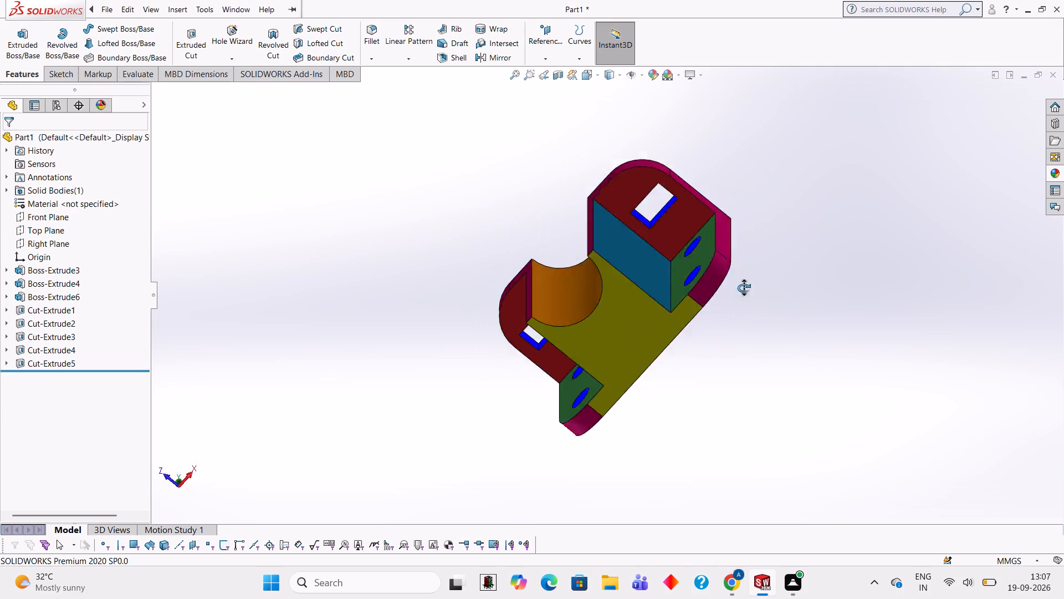
{"action": "middle_click_drag", "start_coordinate": [744, 288], "coordinate": [785, 362]}
{"action": "middle_click", "coordinate": [788, 363]}
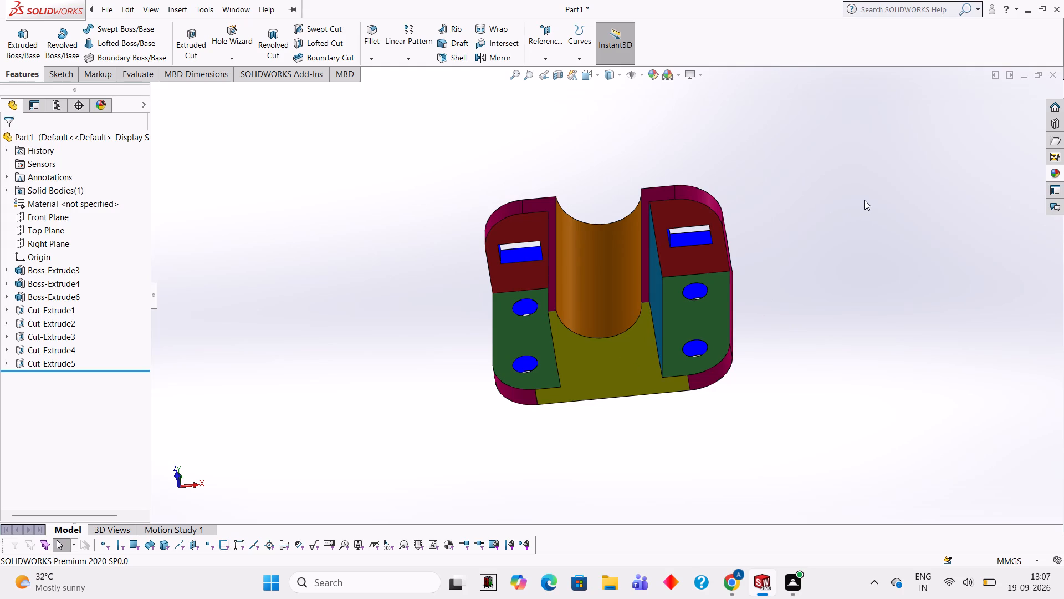
Save the part in the Documents folder as a SOLIDWORKS Part file named 434343.
{"action": "key", "text": "ctrl+s"}
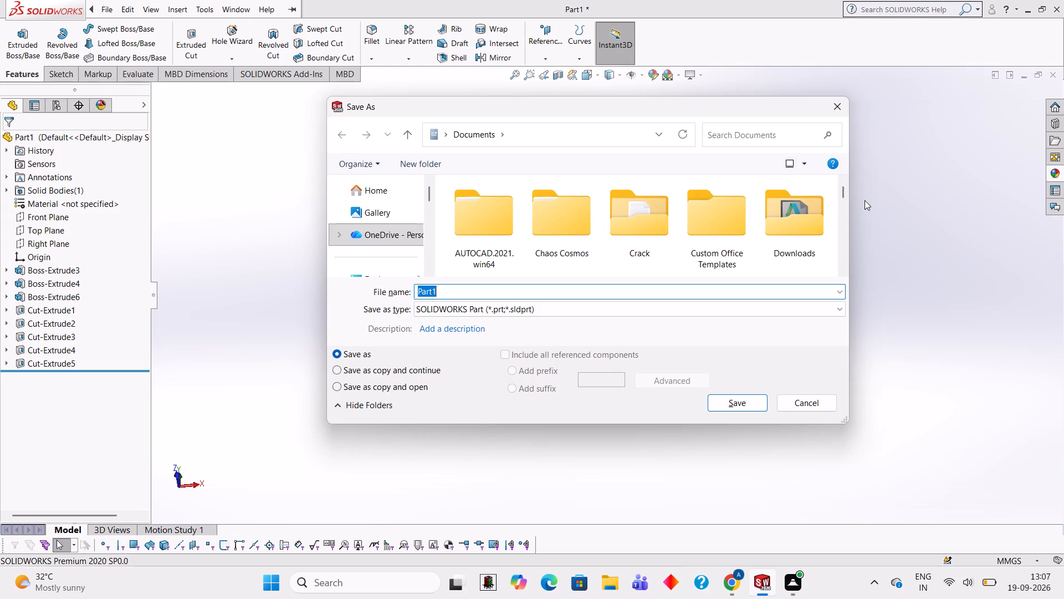
{"action": "key", "text": "4"}
{"action": "key", "text": "2"}
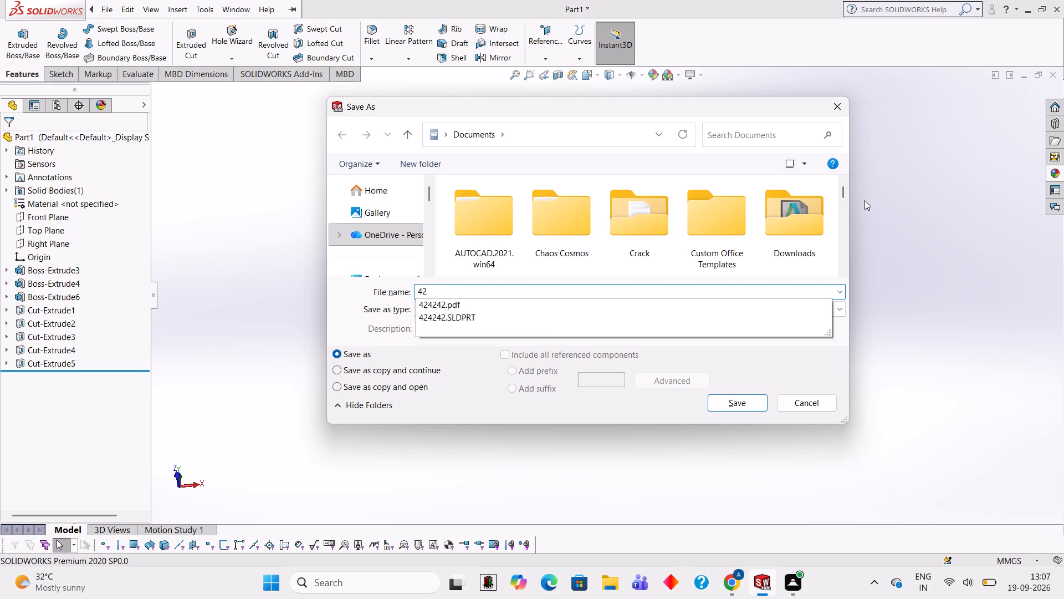
{"action": "key", "text": "BackSpace"}
{"action": "key", "text": "3"}
{"action": "type", "text": "4343"}
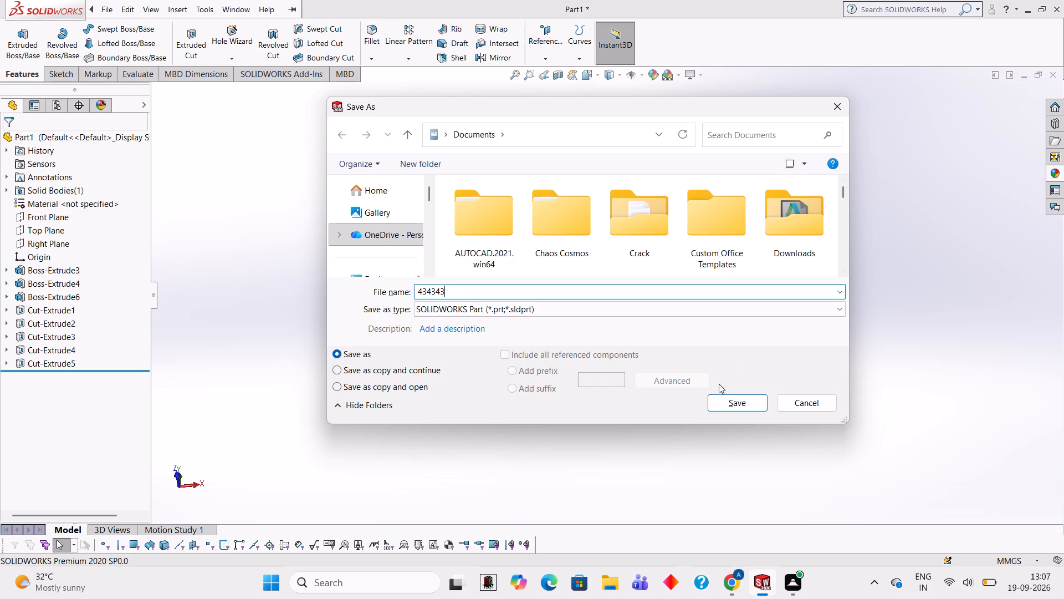
{"action": "left_click", "coordinate": [730, 398]}
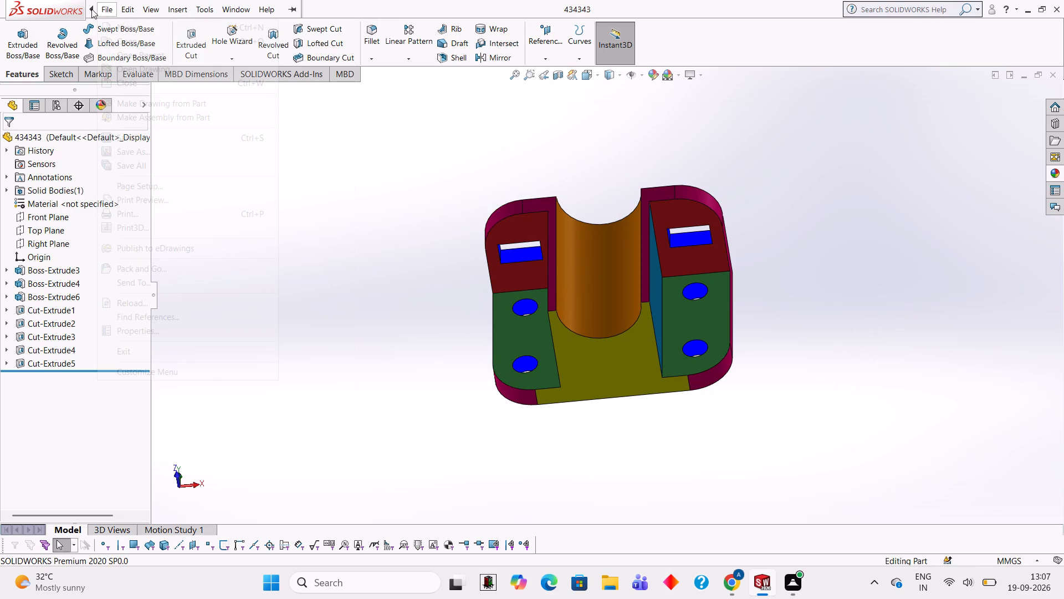
Save a copy of the part as an Adobe PDF named 434343 in the Documents folder.
{"action": "left_click", "coordinate": [141, 154]}
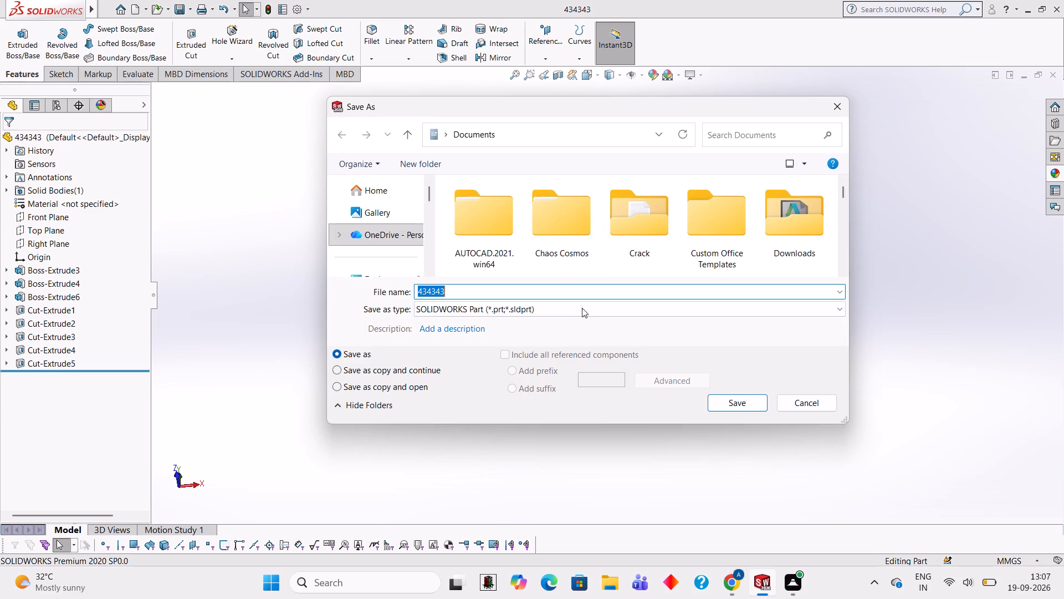
{"action": "left_click", "coordinate": [597, 312]}
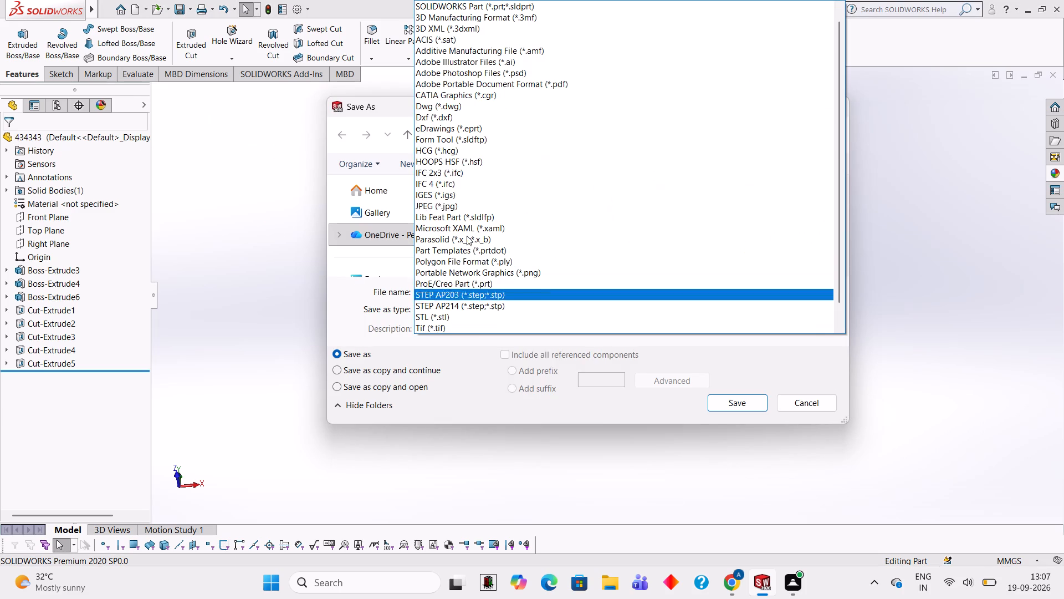
{"action": "left_click", "coordinate": [464, 87]}
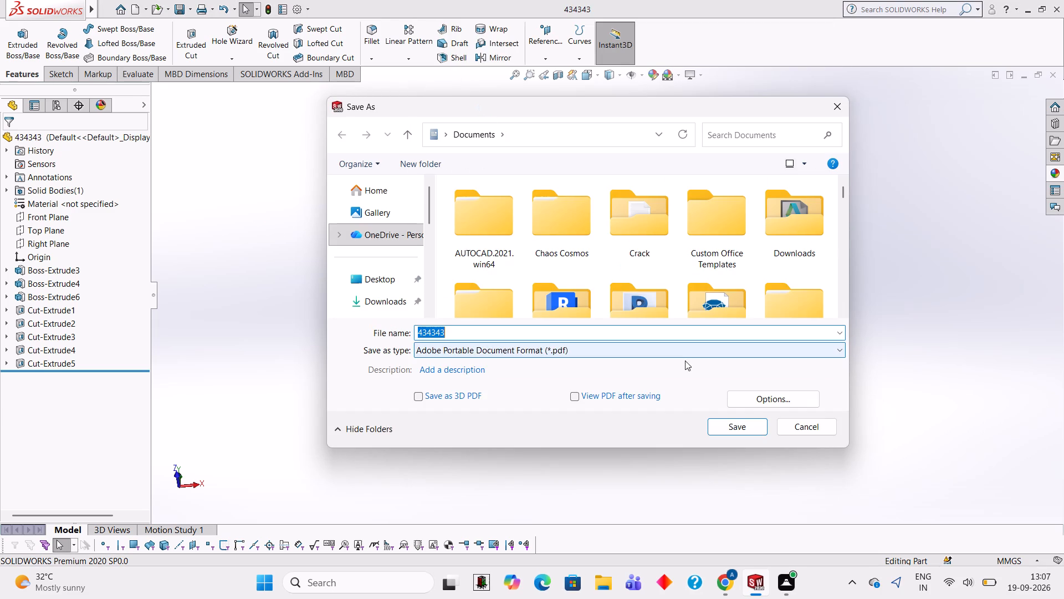
{"action": "left_click", "coordinate": [737, 433]}
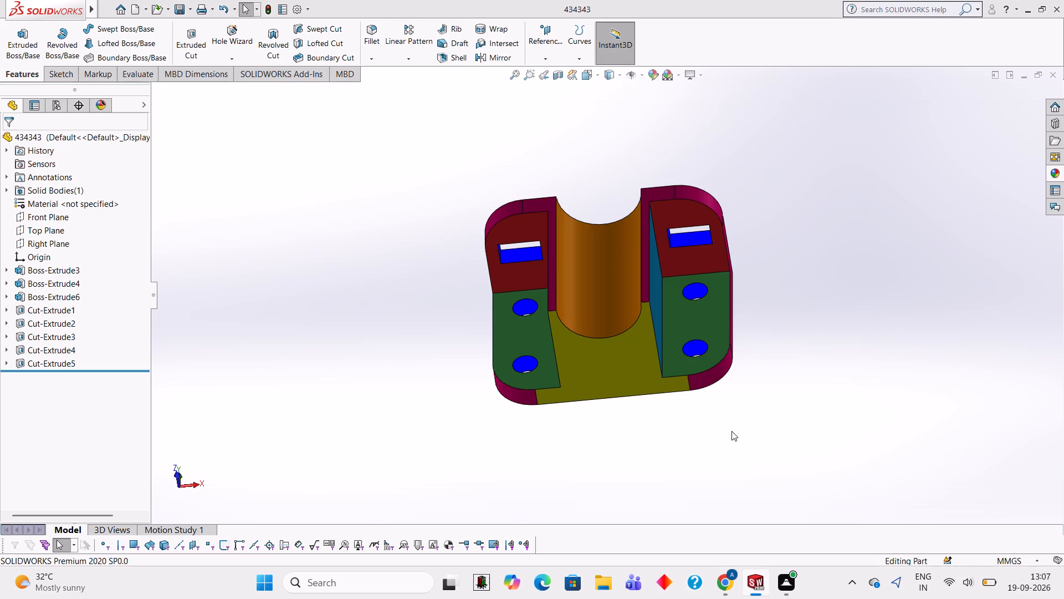